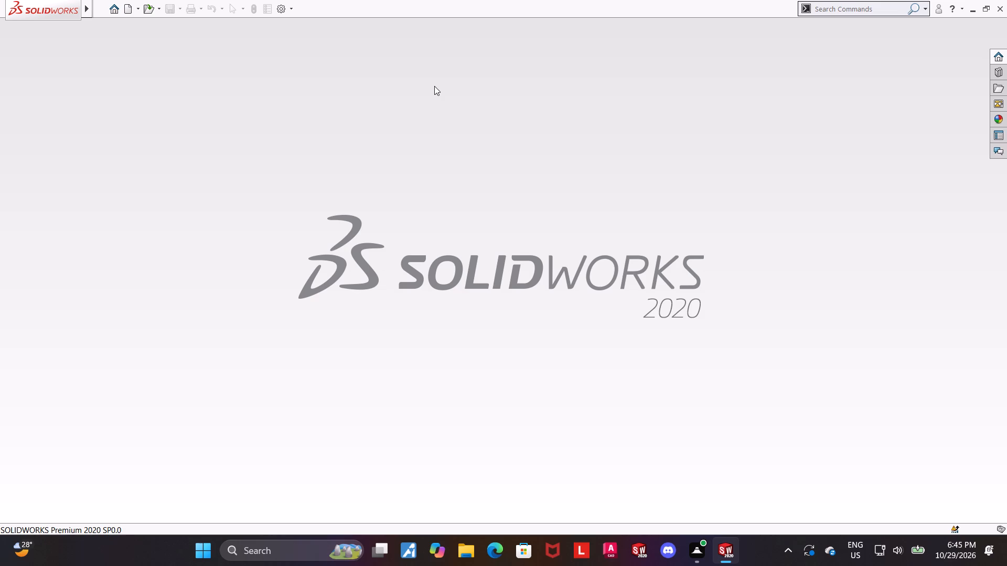
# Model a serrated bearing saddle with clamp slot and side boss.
# Create a new part document.
pyautogui.click(123, 15)
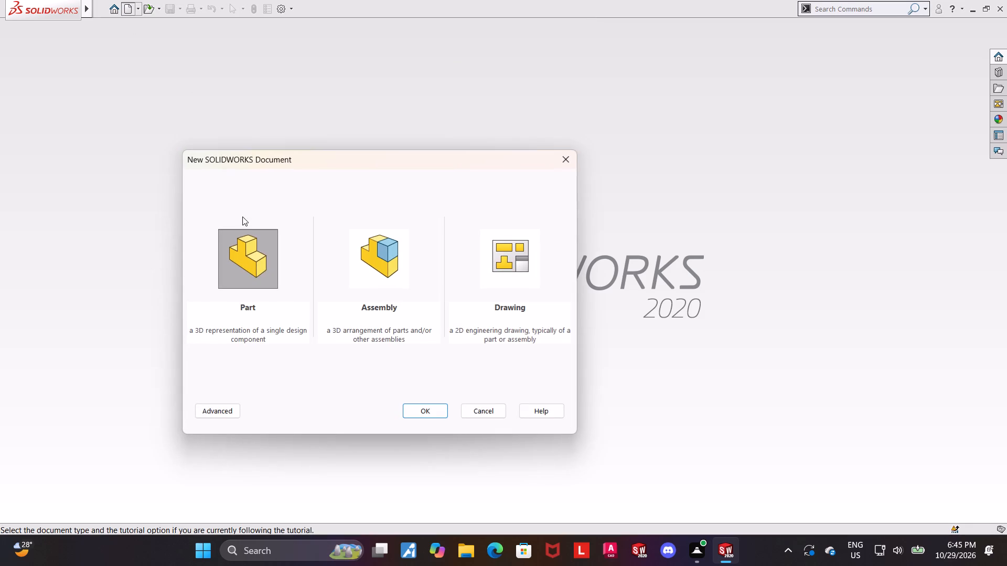
pyautogui.doubleClick(254, 244)
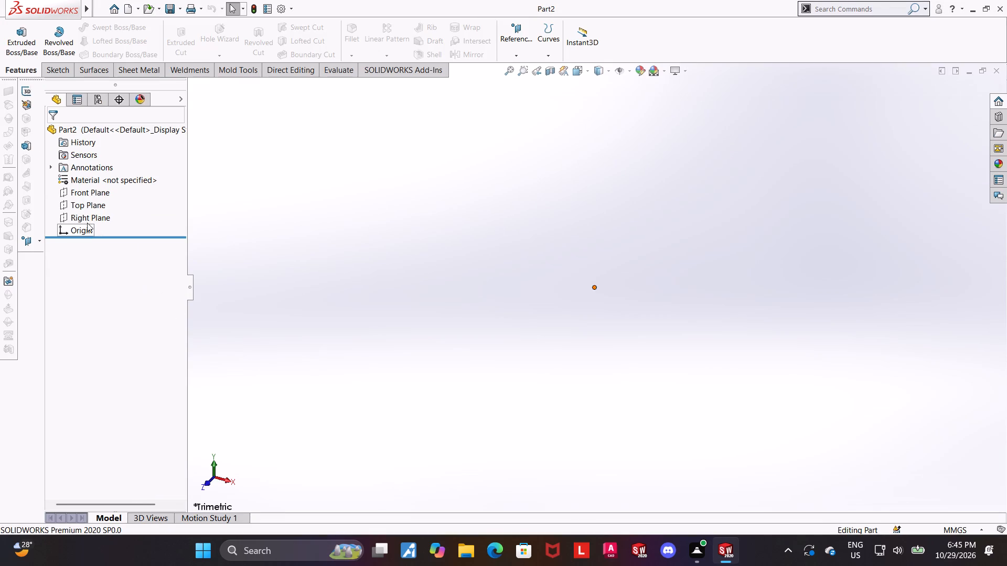
# Start a sketch on the Top Plane and draw a center rectangle from the origin, about 158 mm wide and 106 mm high.
pyautogui.click(80, 205)
pyautogui.click(93, 189)
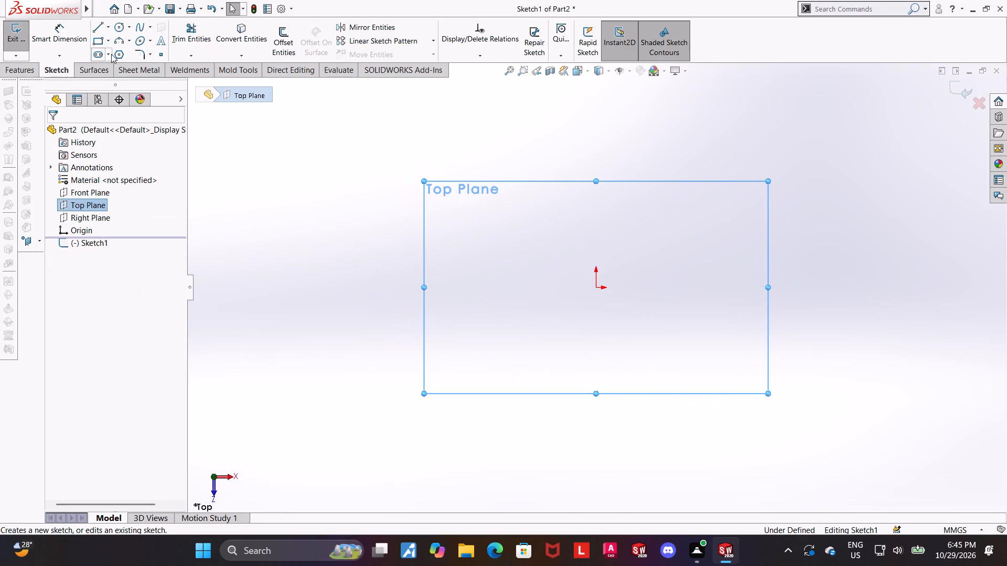
pyautogui.click(107, 41)
pyautogui.click(109, 64)
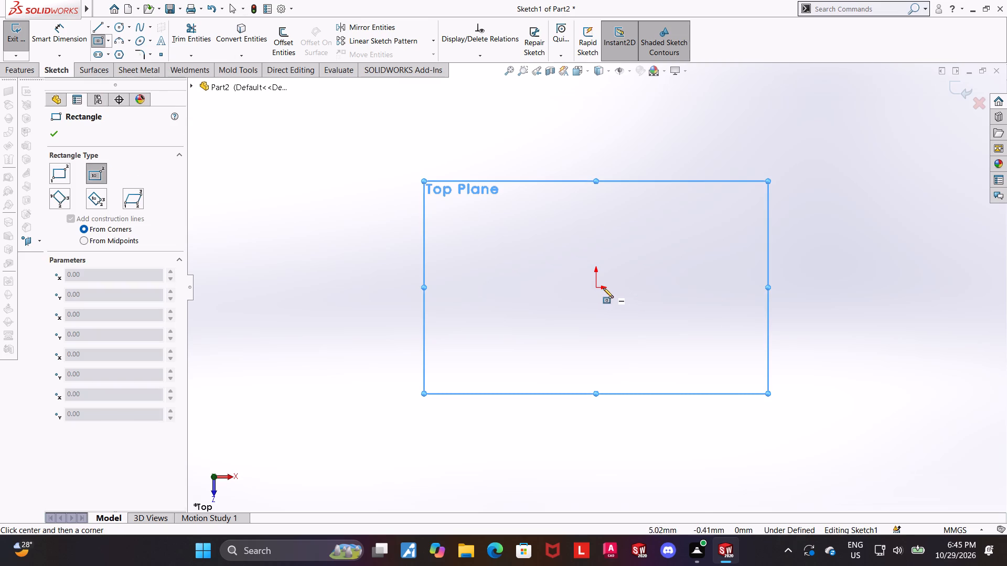
pyautogui.click(598, 288)
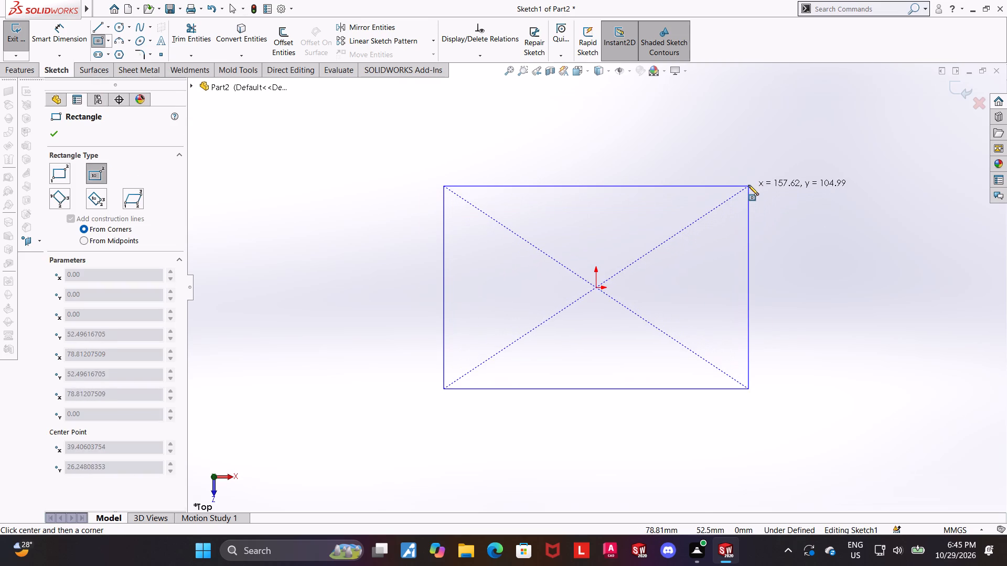
pyautogui.click(748, 185)
pyautogui.press('Escape')
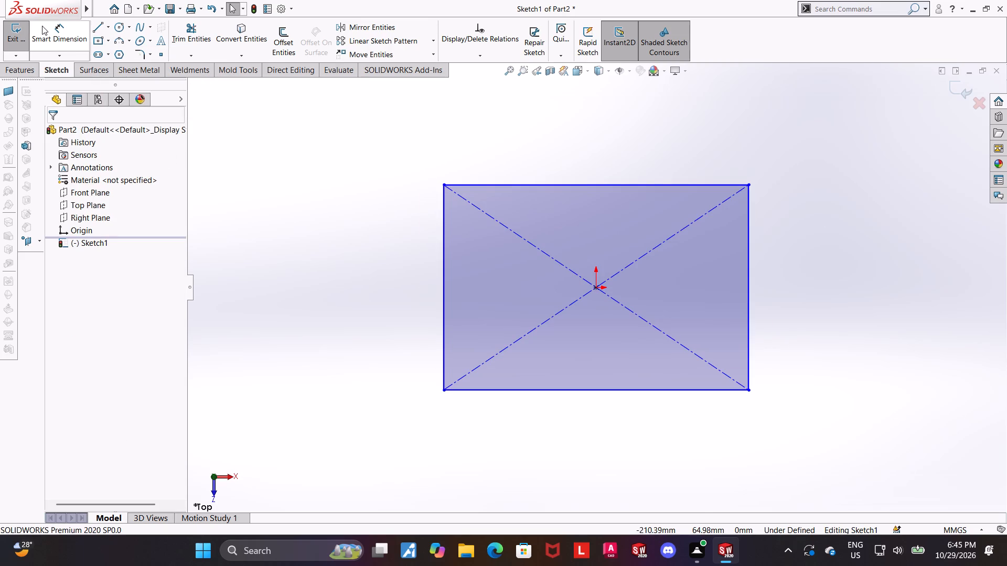
# Dimension the rectangle's width between its two vertical sides as 150 mm.
pyautogui.click(42, 26)
pyautogui.click(437, 264)
pyautogui.click(441, 267)
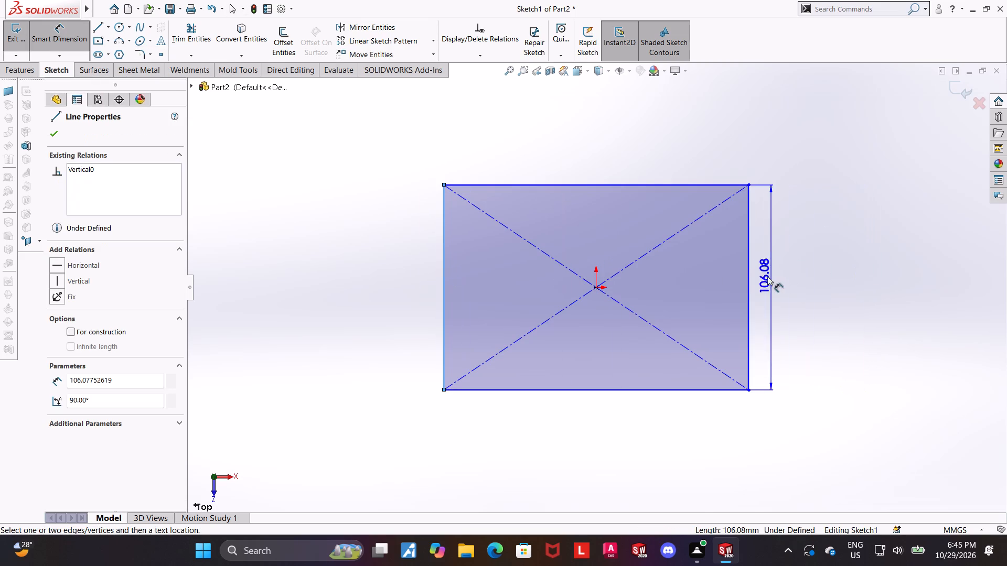
pyautogui.click(749, 276)
pyautogui.click(609, 126)
pyautogui.write('150')
pyautogui.press('Return')
pyautogui.press('Escape')
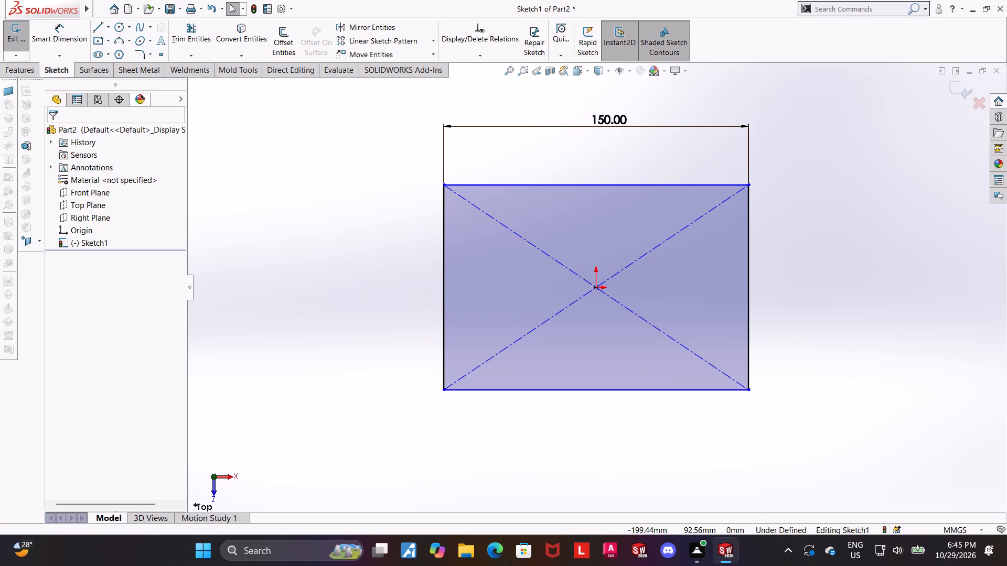
# Dimension the rectangle's height between its two horizontal sides as 85 mm.
pyautogui.click(76, 28)
pyautogui.click(665, 186)
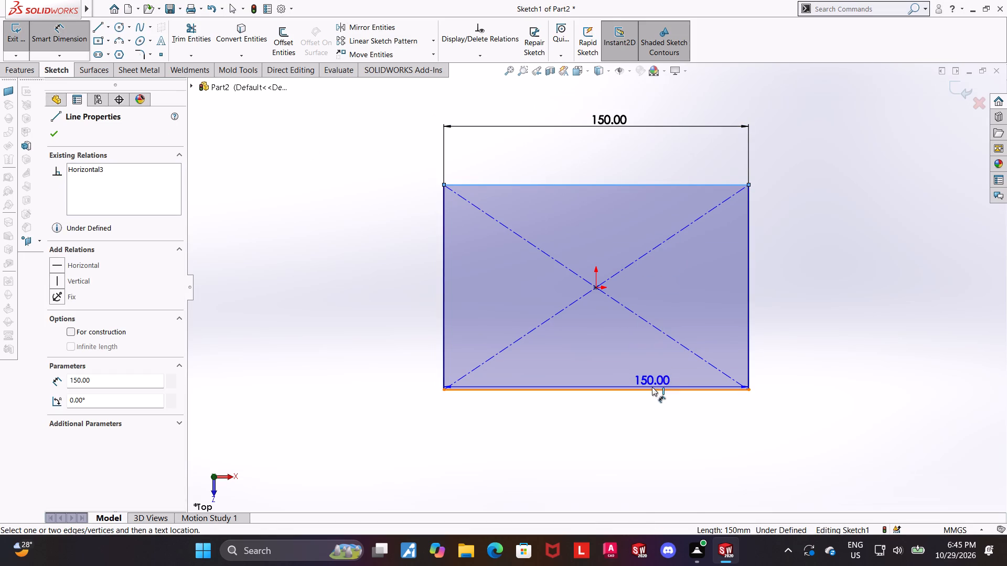
pyautogui.click(652, 387)
pyautogui.click(941, 344)
pyautogui.write('85')
pyautogui.press('Return')
pyautogui.press('Escape')
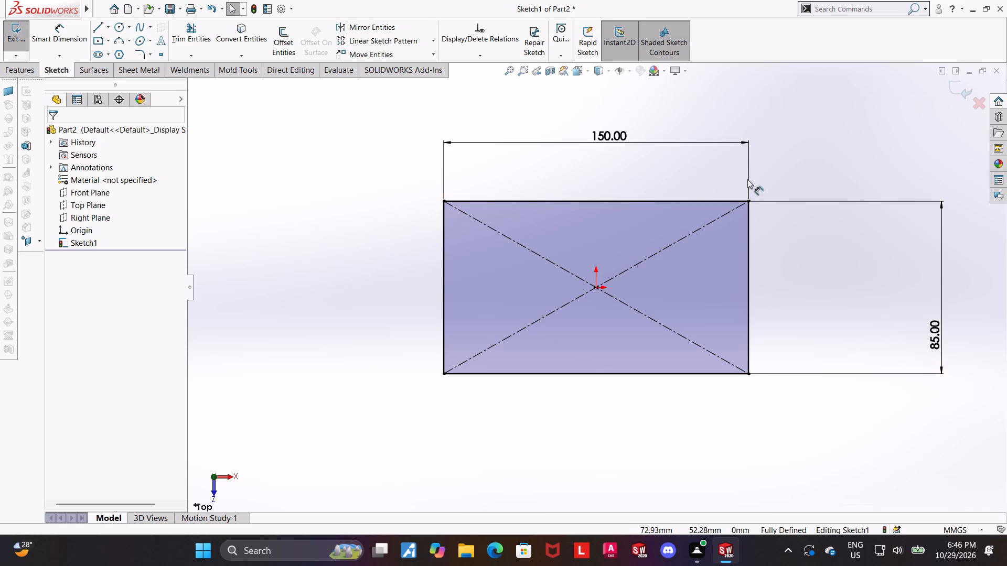
pyautogui.press('Escape')
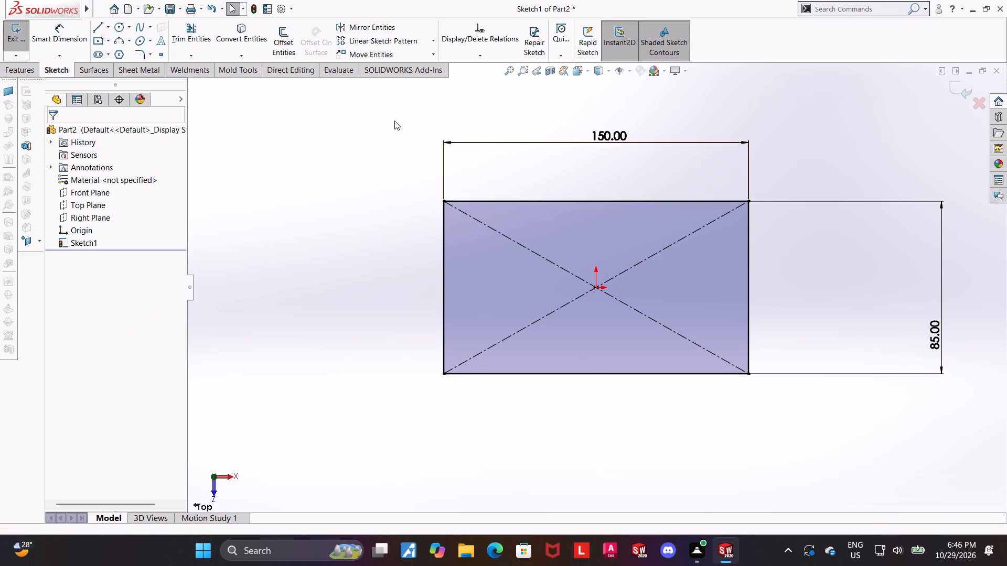
# Apply 10 mm sketch fillets to all four corners of the rectangle.
pyautogui.click(142, 53)
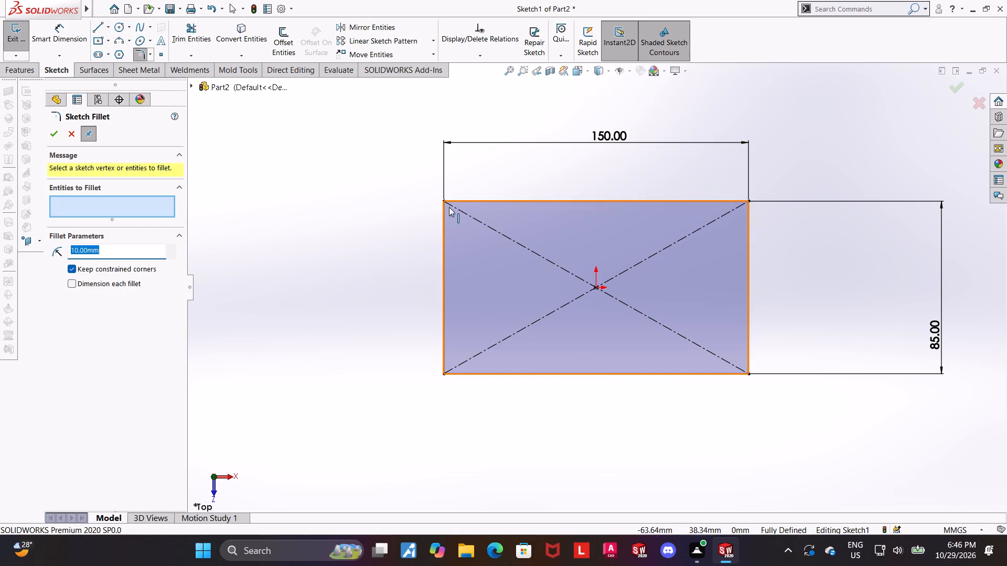
pyautogui.click(445, 201)
pyautogui.click(748, 199)
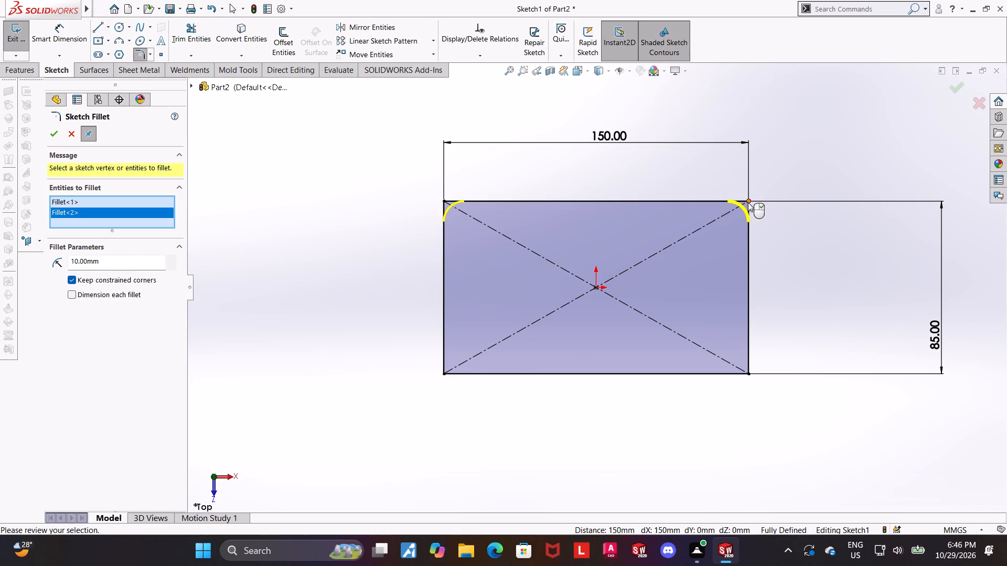
pyautogui.click(746, 372)
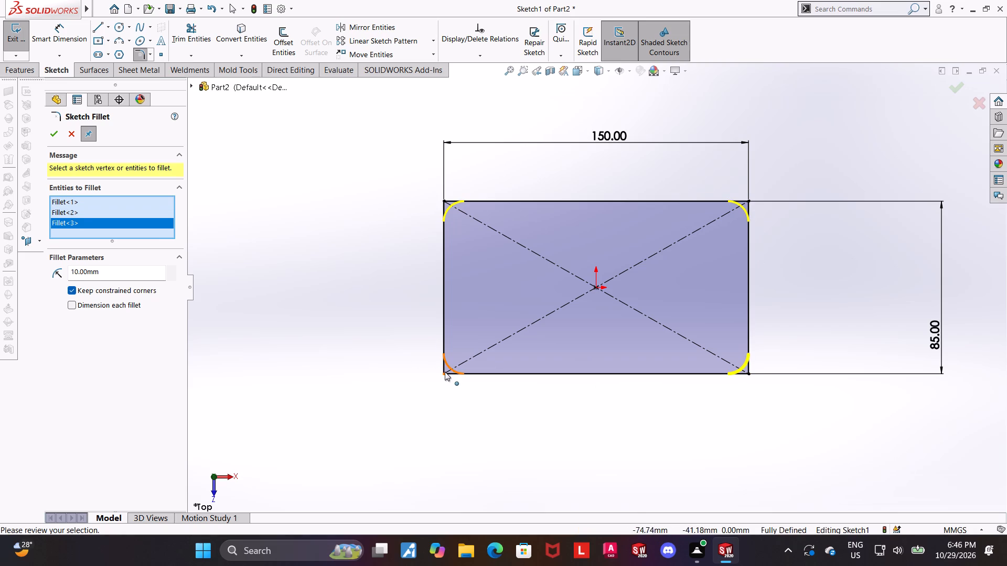
pyautogui.click(445, 372)
pyautogui.click(50, 139)
pyautogui.click(404, 321)
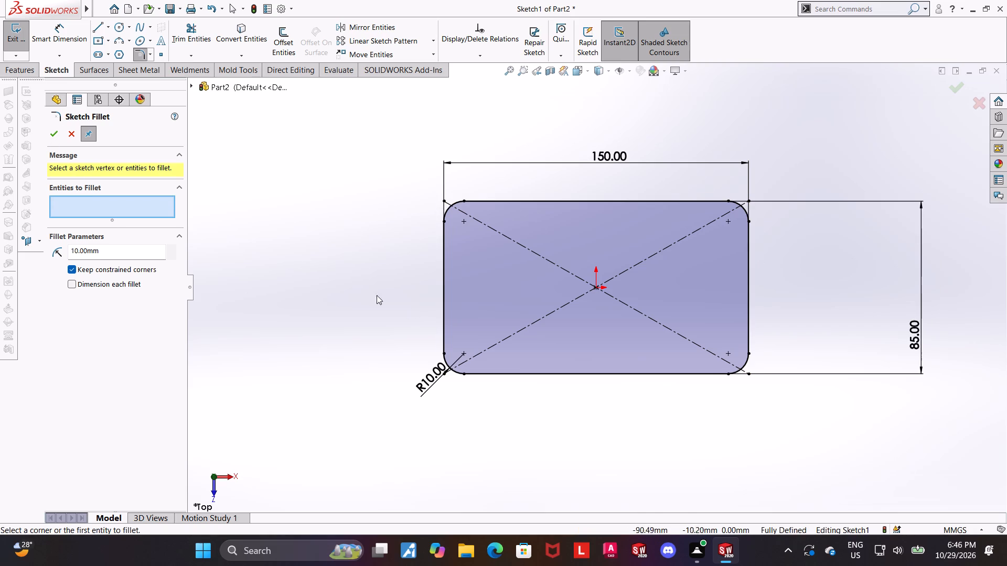
pyautogui.click(54, 132)
# Sketch four circles, one inside each corner: radii about 6.5 mm upper-left, 5.2 mm upper-right, 4.6 mm lower-right, and a larger one lower-left.
pyautogui.scroll(1, 279, 361)
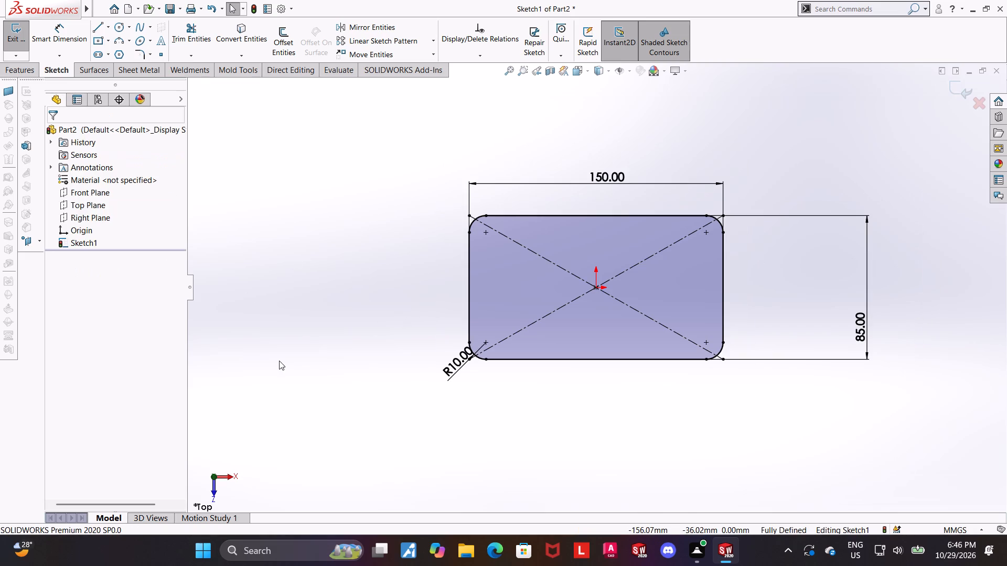
pyautogui.scroll(-1, 702, 304)
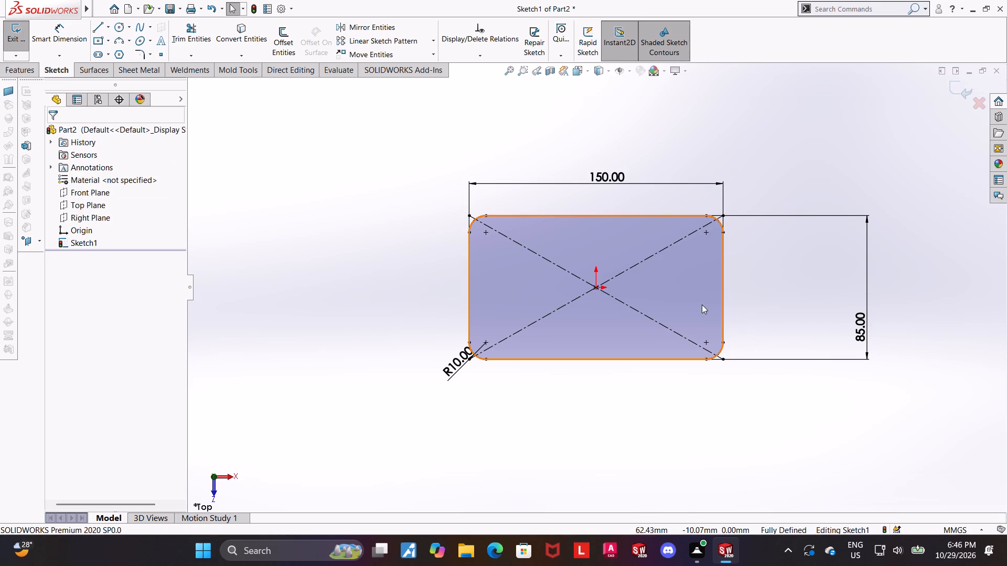
pyautogui.scroll(-1, 677, 304)
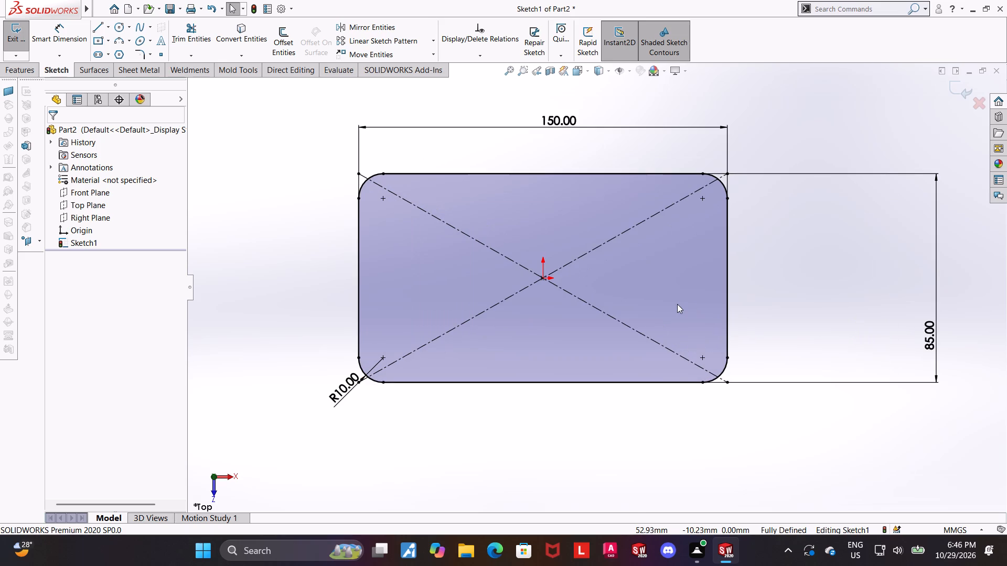
pyautogui.scroll(1, 677, 304)
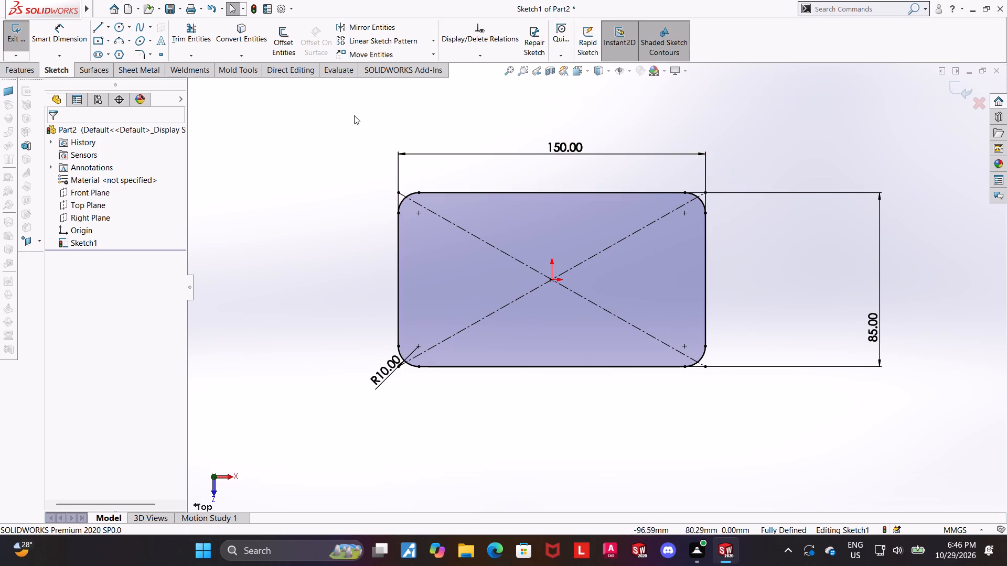
pyautogui.click(115, 27)
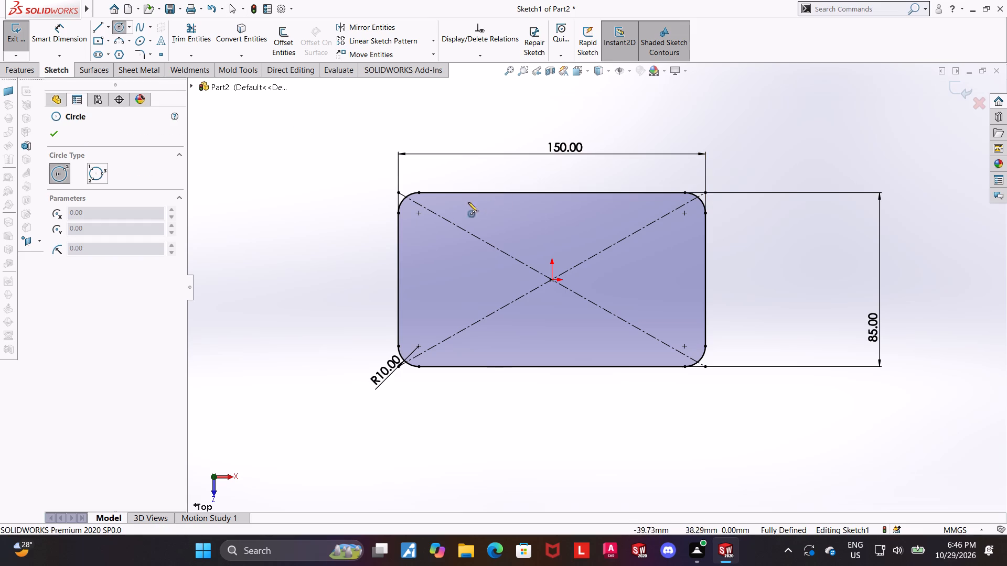
pyautogui.click(433, 227)
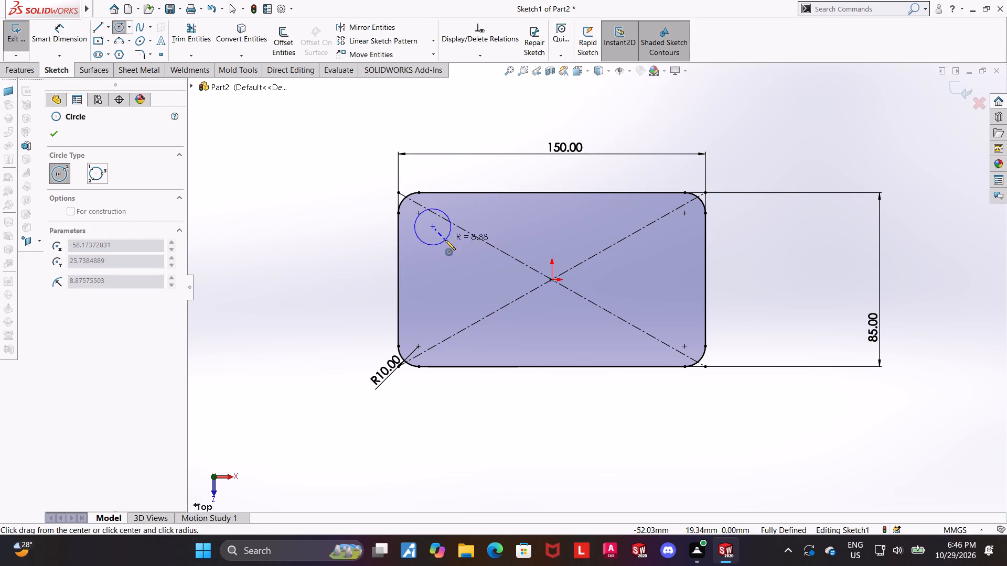
pyautogui.click(442, 237)
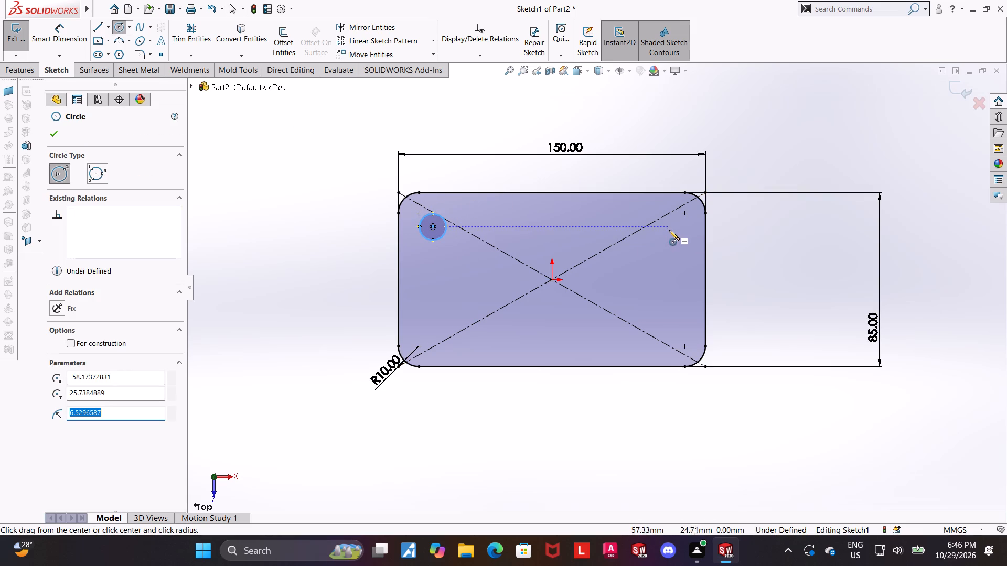
pyautogui.click(671, 230)
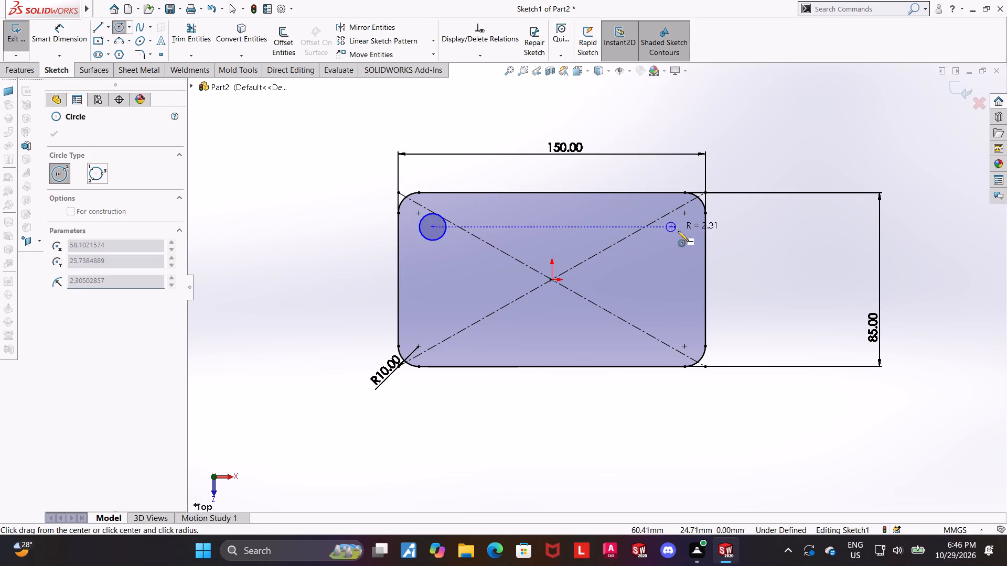
pyautogui.click(680, 233)
pyautogui.click(669, 332)
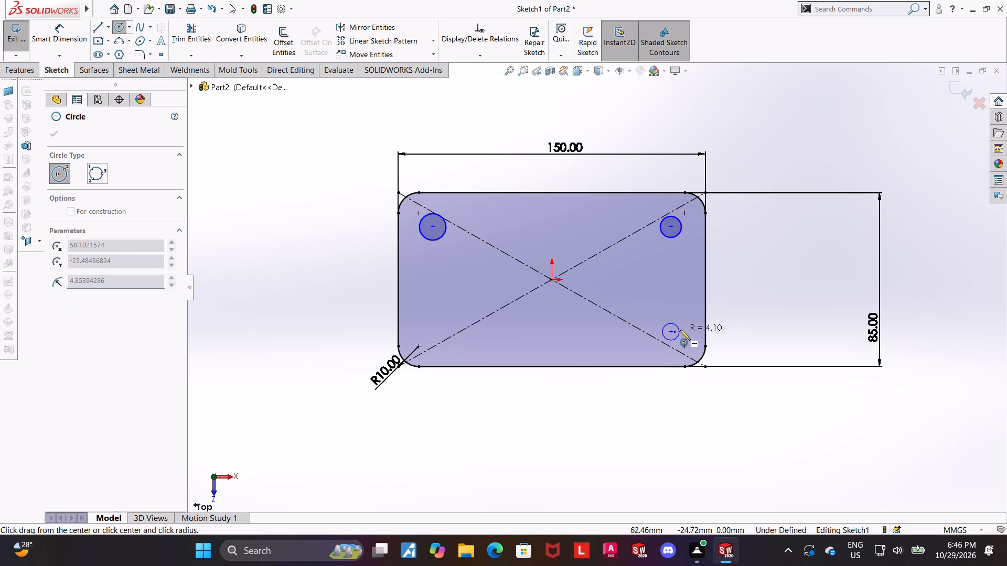
pyautogui.click(680, 330)
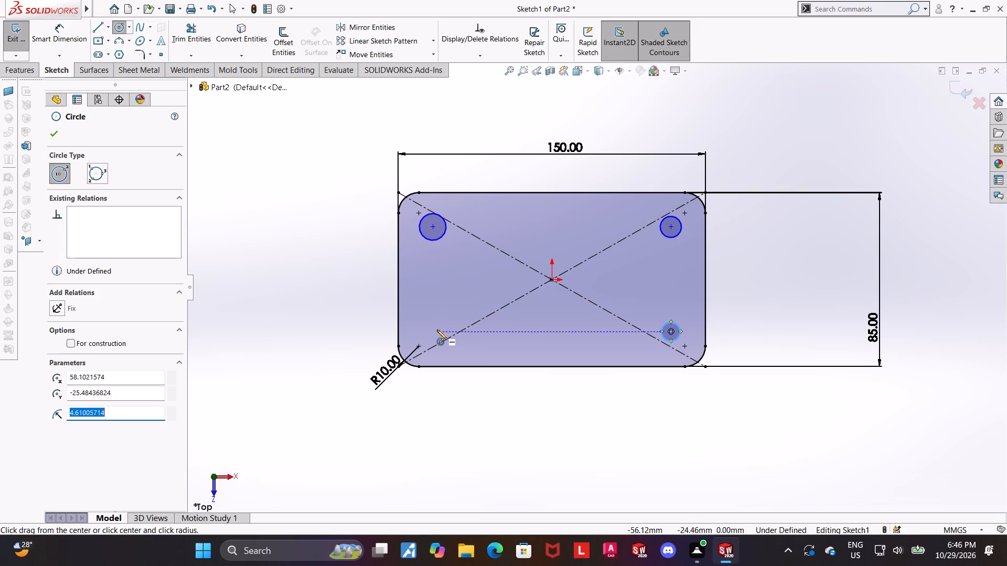
pyautogui.click(437, 330)
pyautogui.click(444, 314)
pyautogui.press('Escape')
pyautogui.press('Escape')
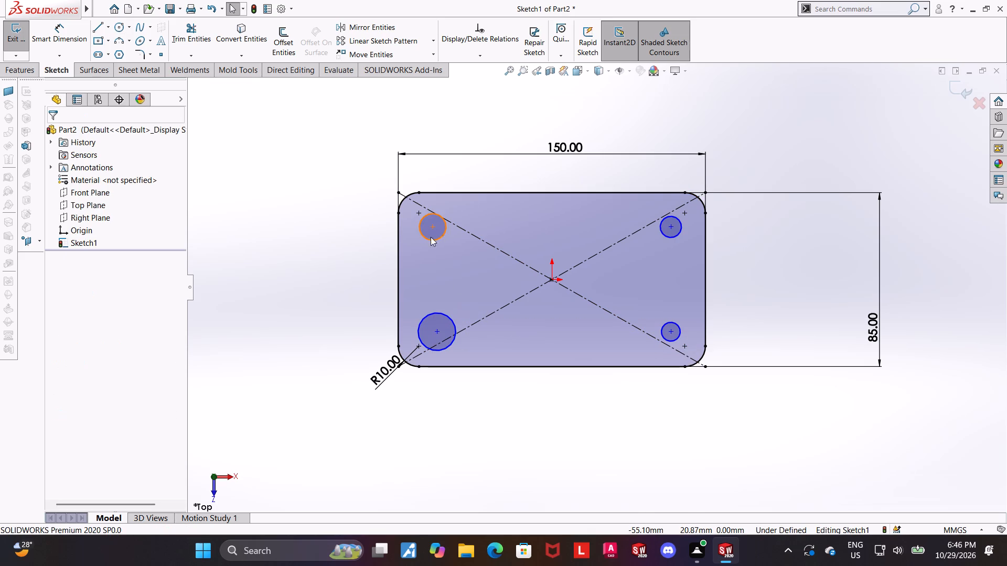
# Dimension the upper-right circle's diameter as 11 mm.
pyautogui.click(60, 38)
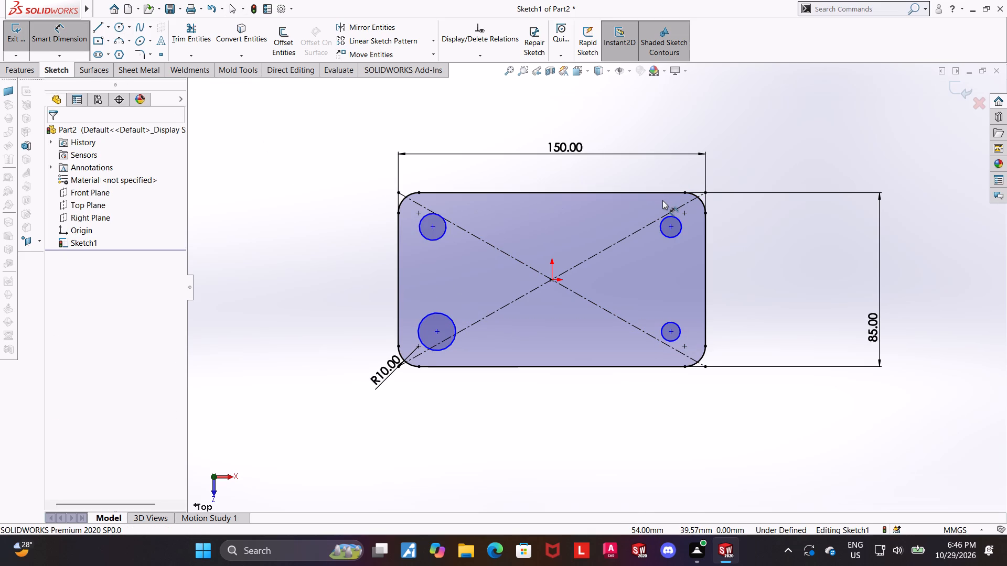
pyautogui.click(679, 230)
pyautogui.click(744, 159)
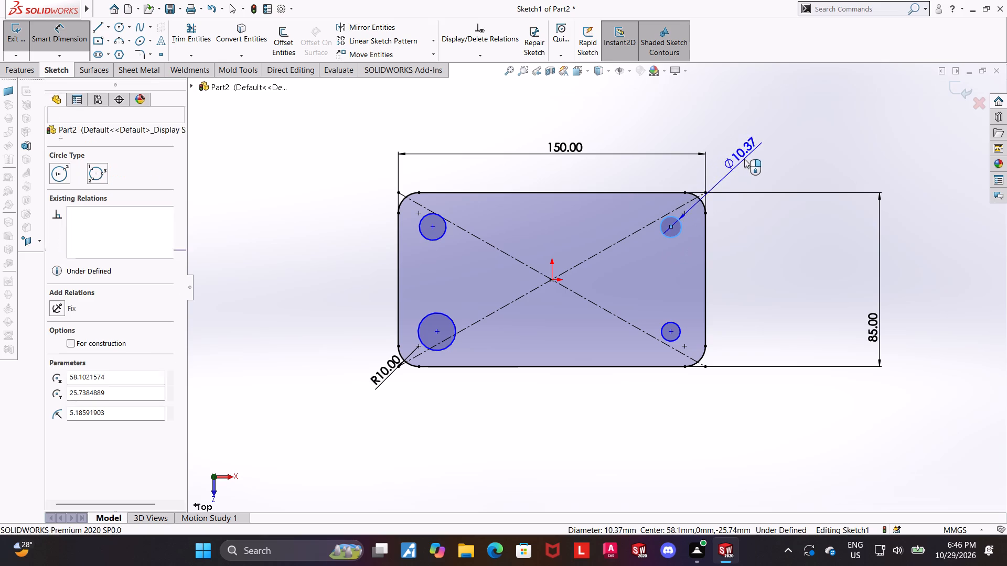
pyautogui.write('11')
pyautogui.press('Return')
pyautogui.press('Escape')
pyautogui.press('Escape')
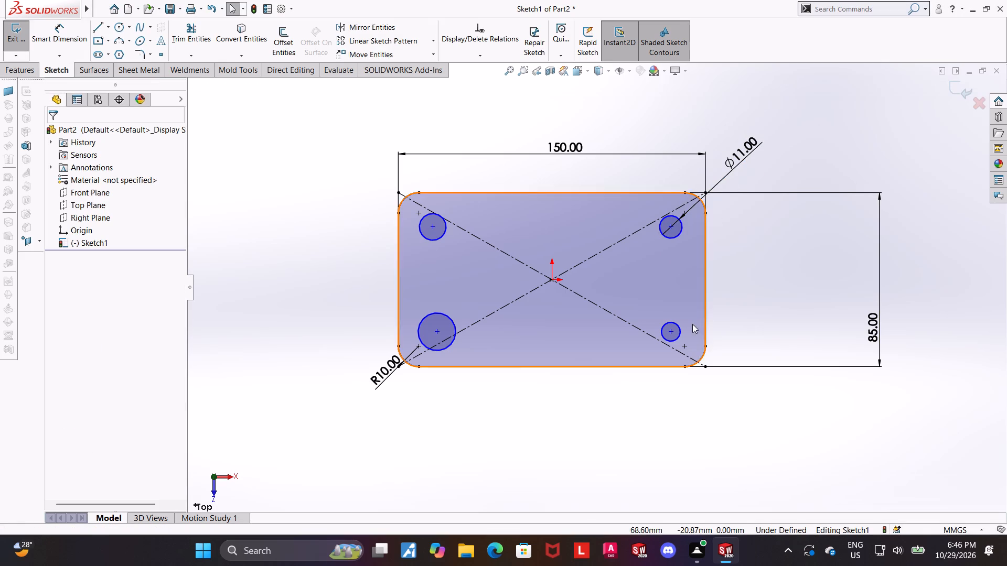
# Make all four corner circles the same size with an Equal relation.
pyautogui.click(679, 326)
pyautogui.keyDown('ctrl'); pyautogui.click(671, 238); pyautogui.keyUp('ctrl')
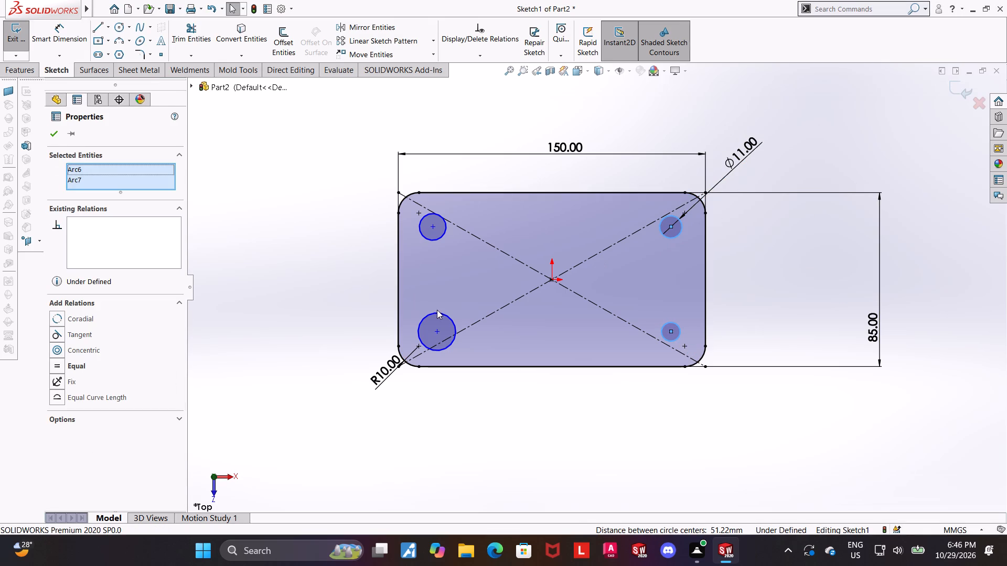
pyautogui.keyDown('ctrl'); pyautogui.click(437, 311); pyautogui.keyUp('ctrl')
pyautogui.keyDown('ctrl'); pyautogui.click(446, 228); pyautogui.keyUp('ctrl')
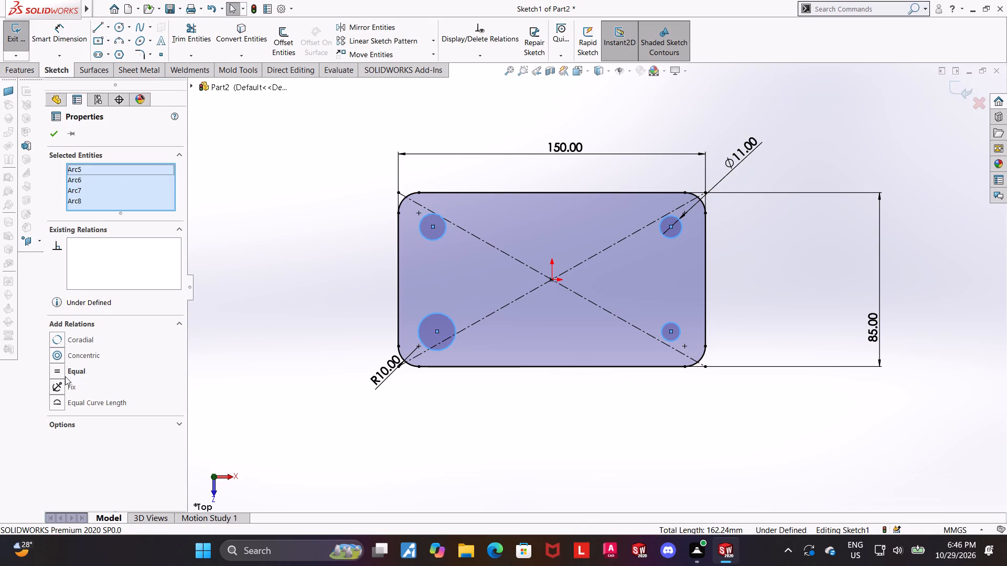
pyautogui.click(59, 375)
pyautogui.click(495, 416)
# Dimension the horizontal distance from the rectangle's left side to the upper-left circle's center as 15 mm.
pyautogui.click(51, 41)
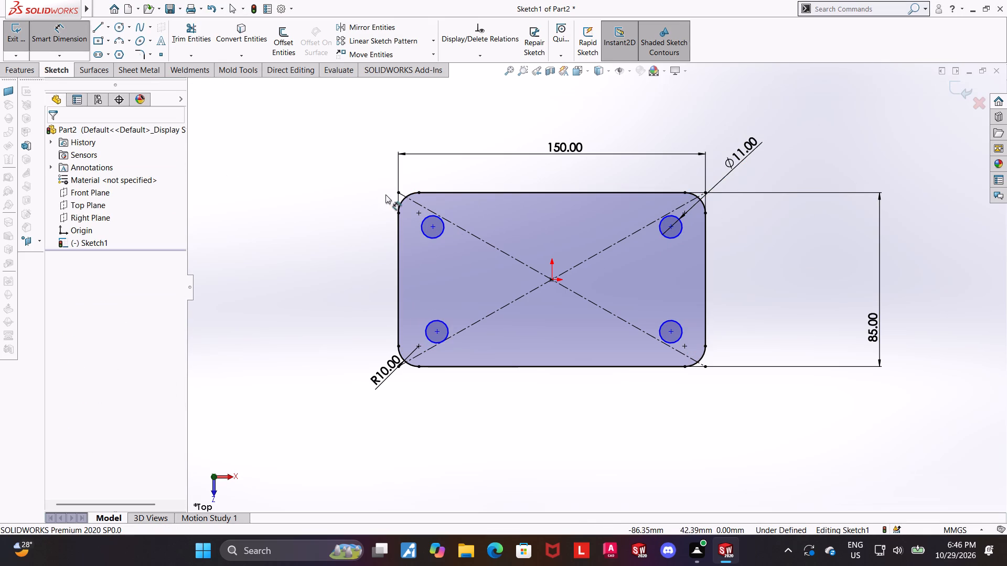
pyautogui.click(397, 243)
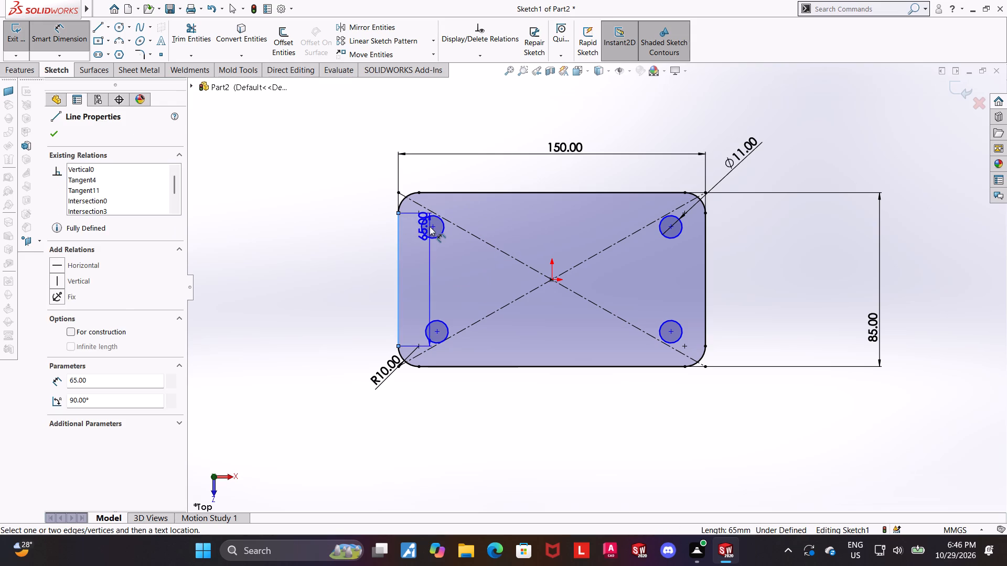
pyautogui.click(431, 226)
pyautogui.click(436, 177)
pyautogui.write('15')
pyautogui.press('Return')
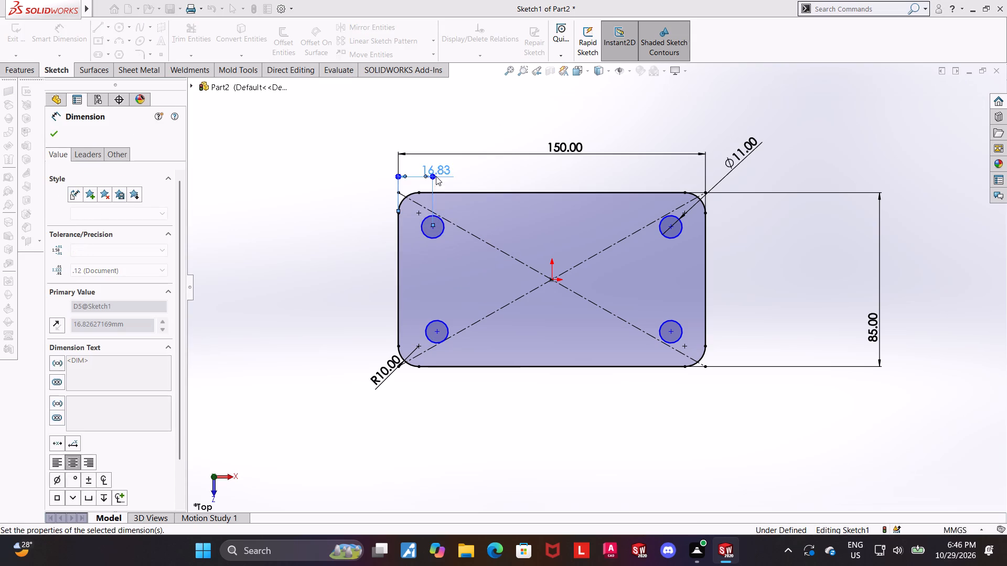
pyautogui.press('Escape')
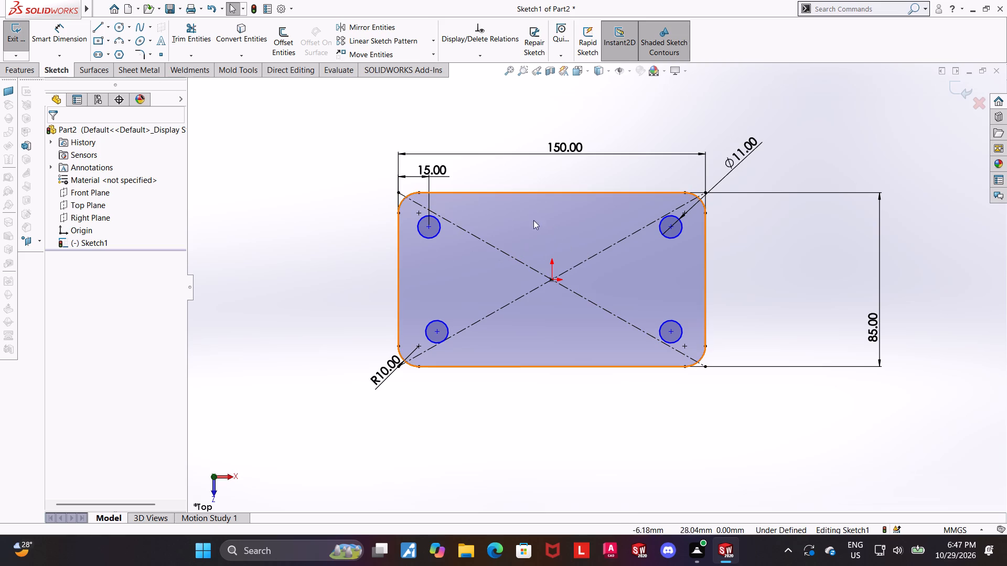
# Dimension the vertical distance from the origin to the upper-left circle's center as 55/2 (27.5 mm).
pyautogui.click(58, 28)
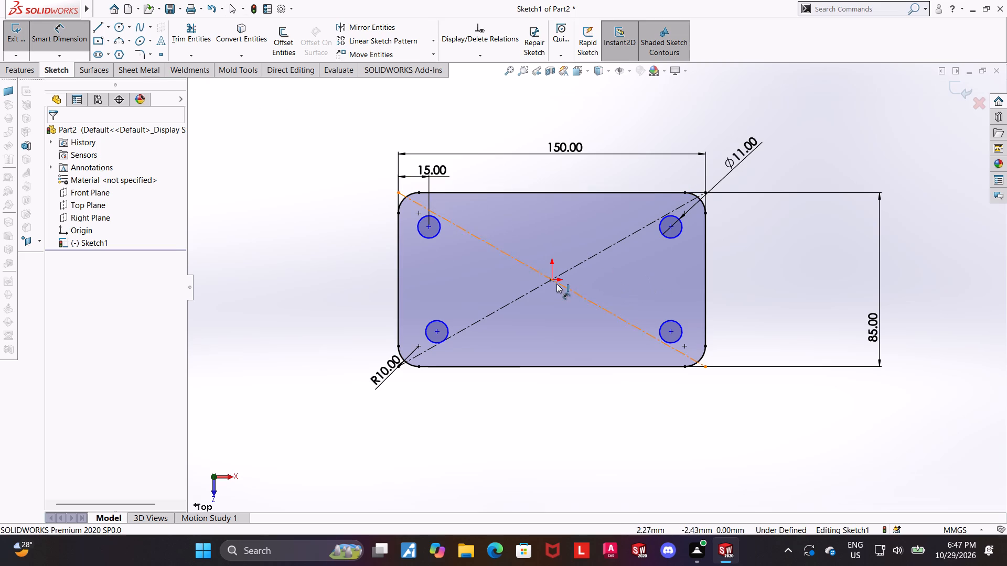
pyautogui.click(552, 281)
pyautogui.click(431, 228)
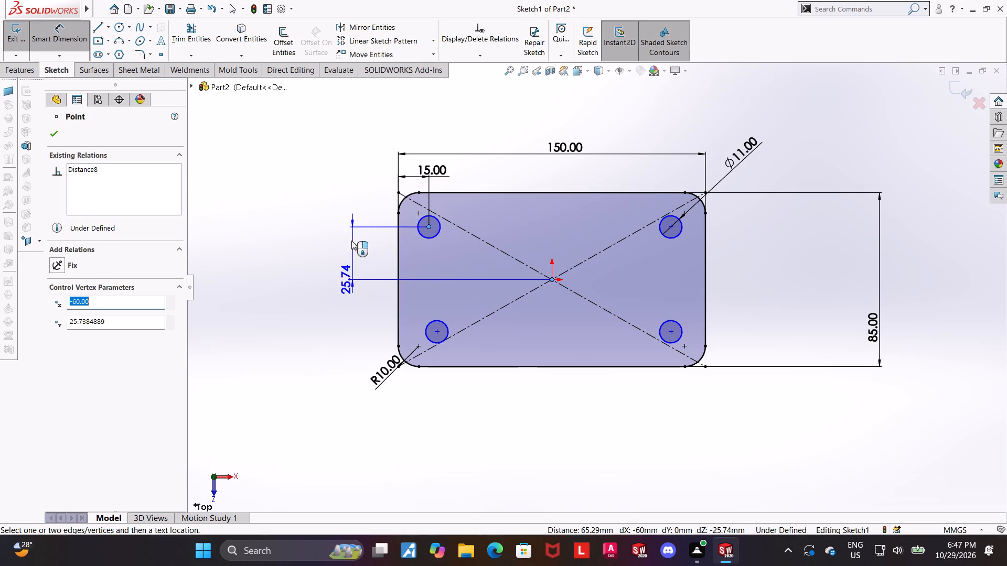
pyautogui.click(351, 241)
pyautogui.write('55/2')
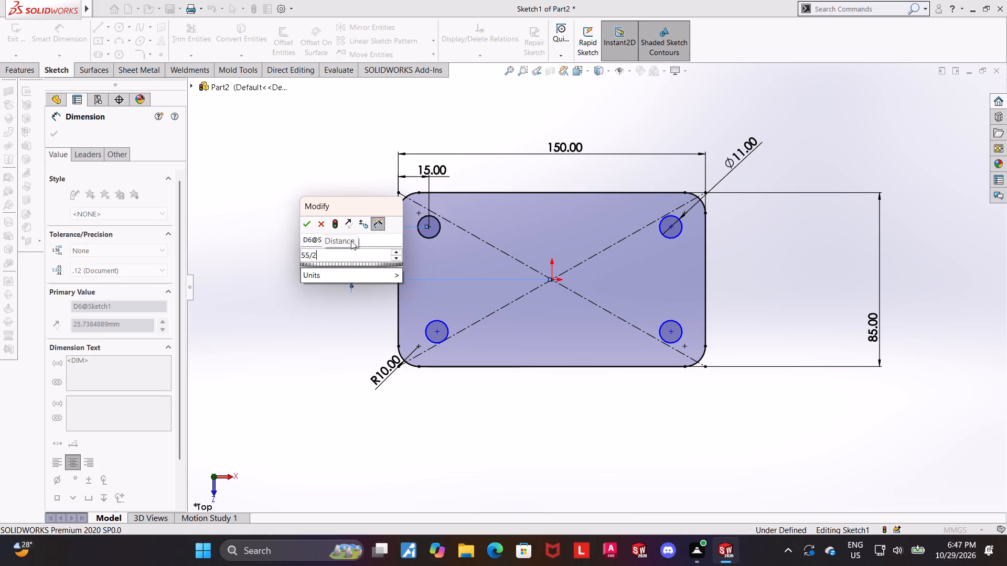
pyautogui.press('Return')
pyautogui.press('Escape')
pyautogui.press('Escape')
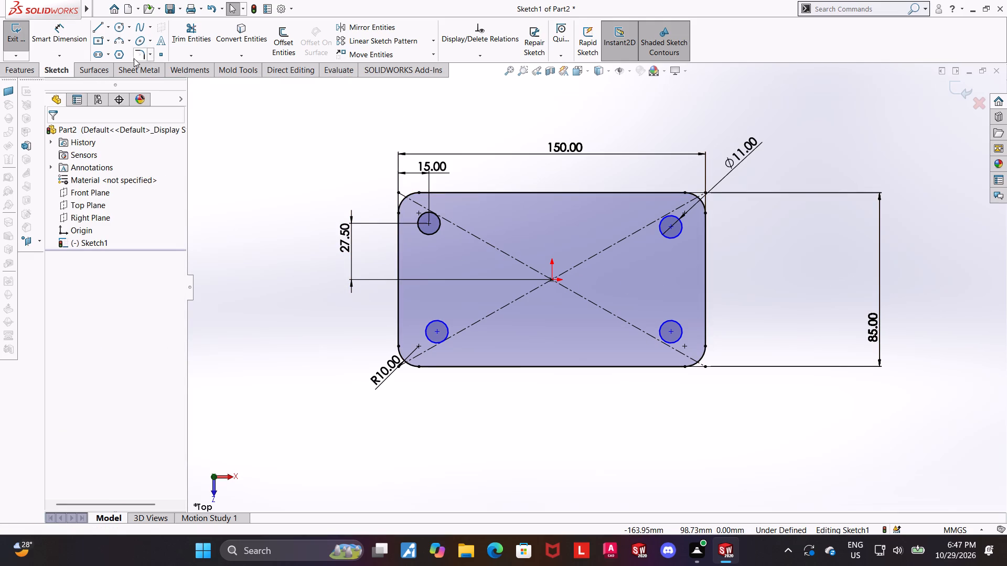
# Dimension the horizontal distance between the two upper circles' centers as 120 mm.
pyautogui.click(61, 37)
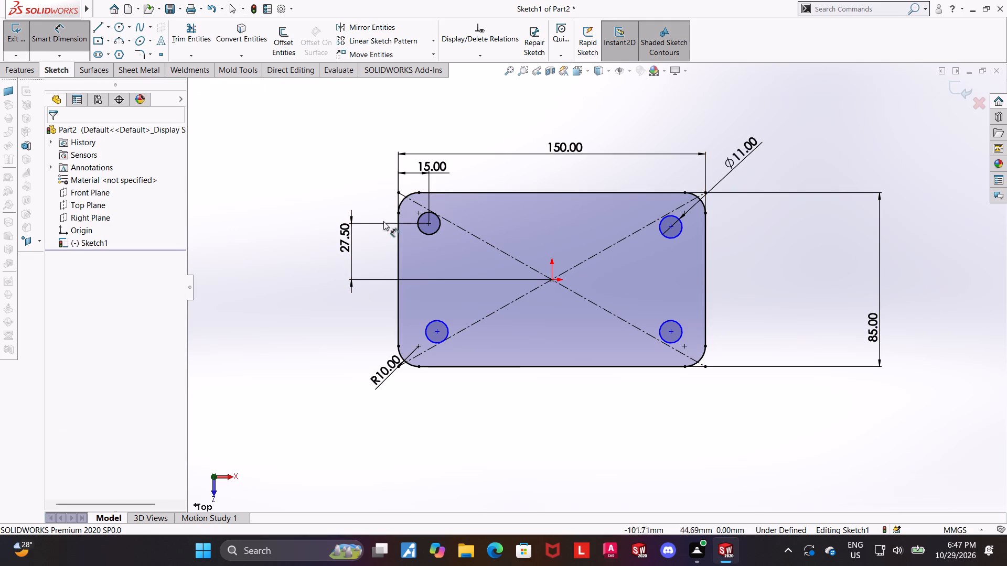
pyautogui.click(430, 224)
pyautogui.click(673, 226)
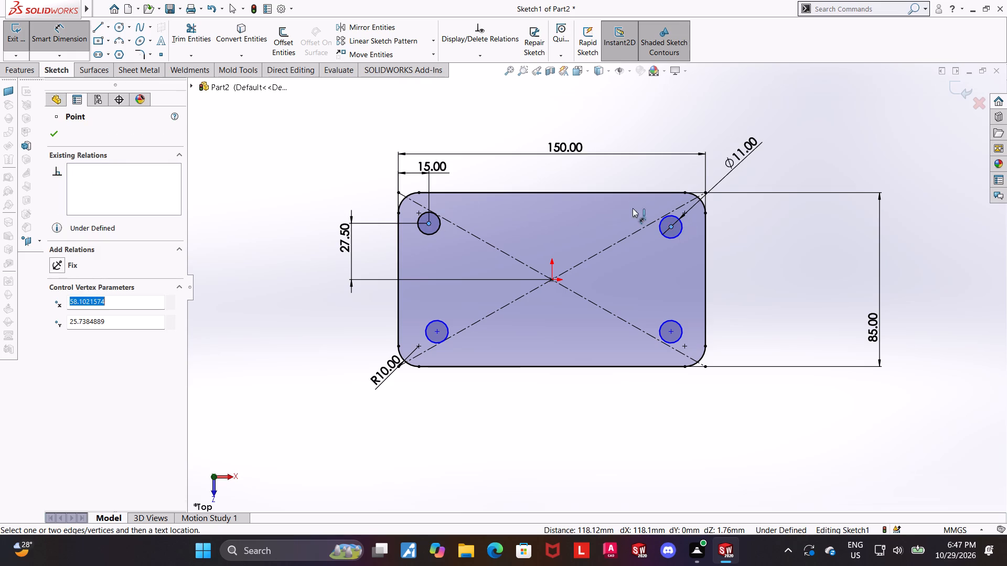
pyautogui.click(560, 173)
pyautogui.write('120')
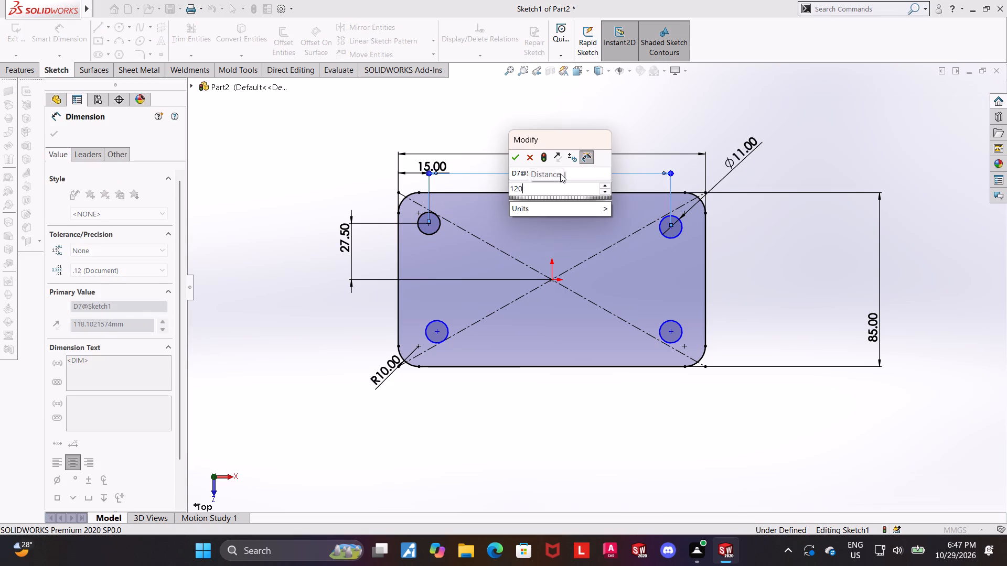
pyautogui.press('Return')
pyautogui.press('Escape')
pyautogui.press('Escape')
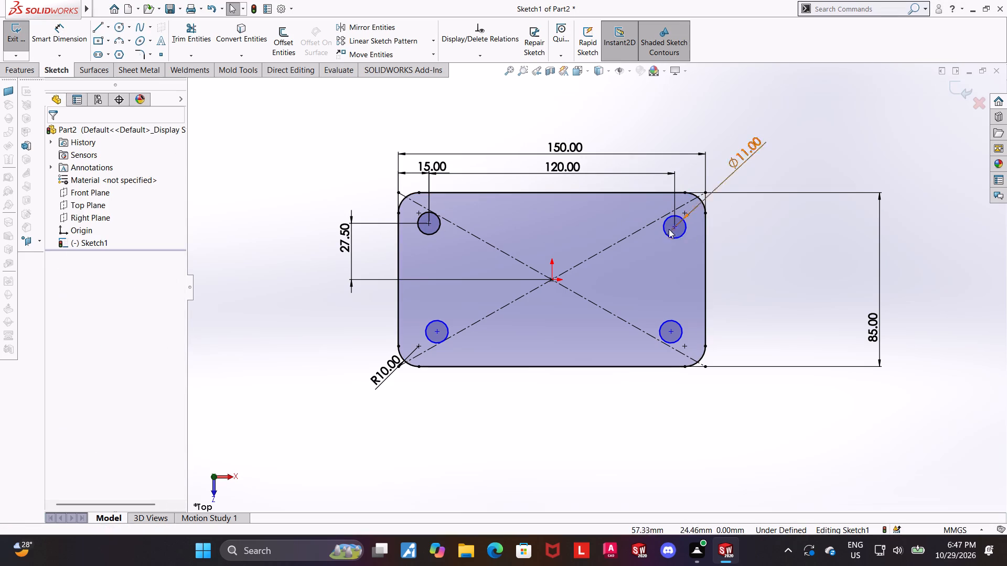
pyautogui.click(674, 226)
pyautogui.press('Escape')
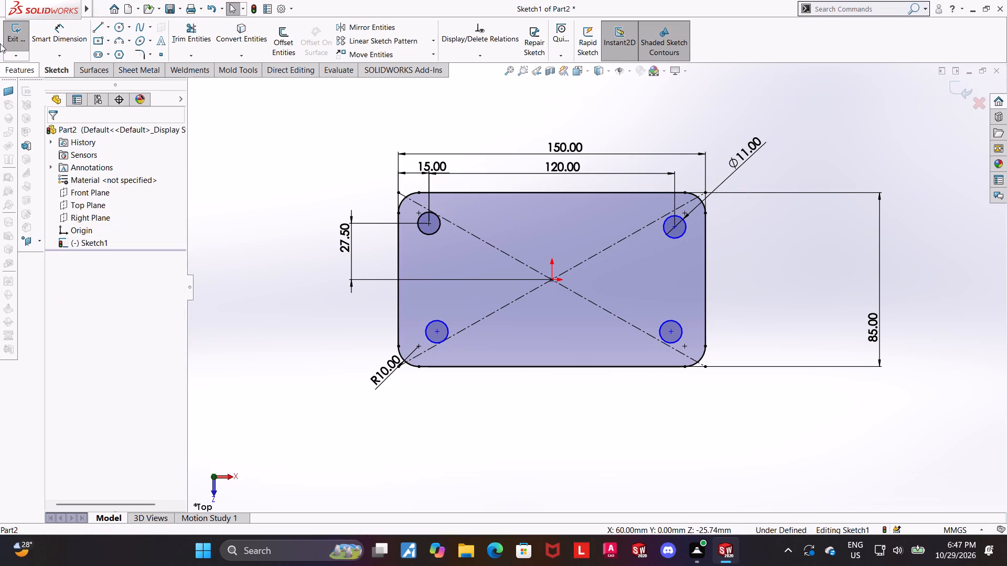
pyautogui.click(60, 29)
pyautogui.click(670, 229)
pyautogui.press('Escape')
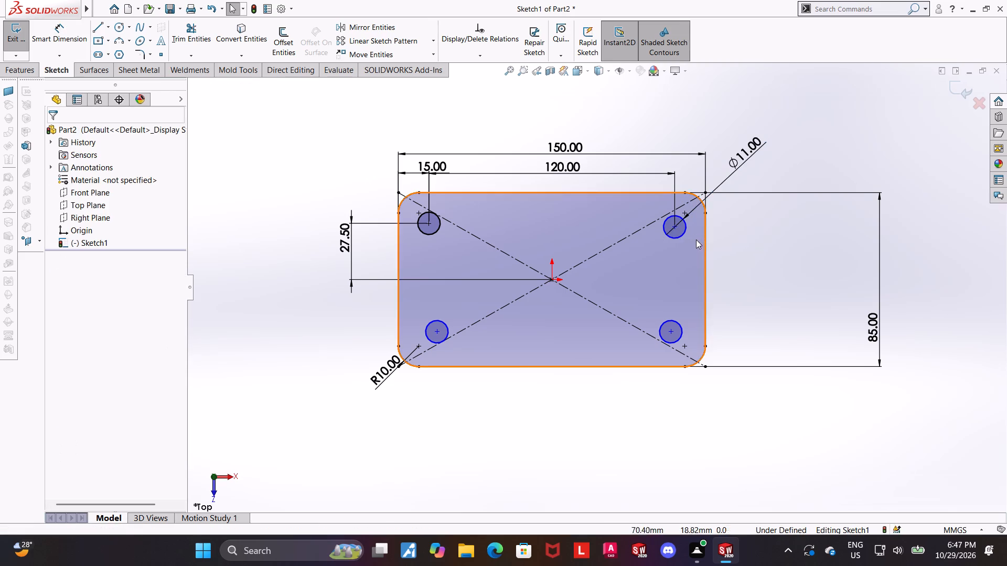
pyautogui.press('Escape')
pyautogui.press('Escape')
# Dimension the vertical distance between the upper-right and lower-right circles' centers as 55 mm.
pyautogui.click(46, 34)
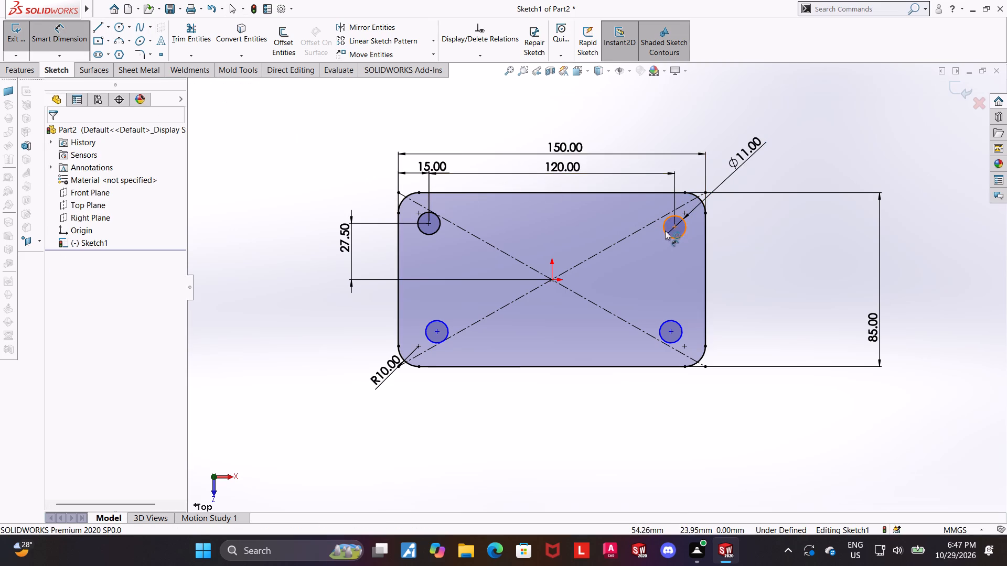
pyautogui.click(674, 226)
pyautogui.click(671, 331)
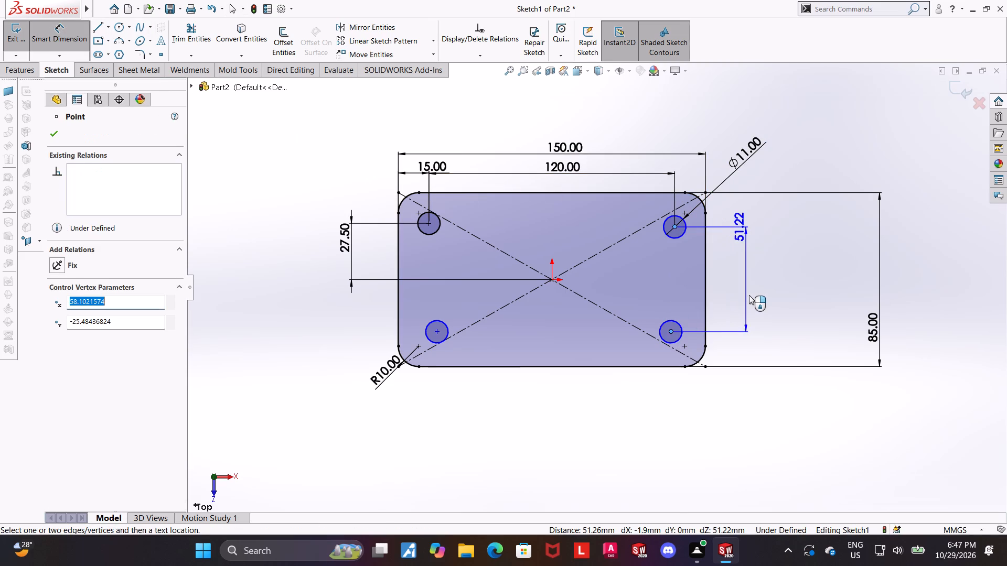
pyautogui.click(768, 295)
pyautogui.write('55')
pyautogui.press('Return')
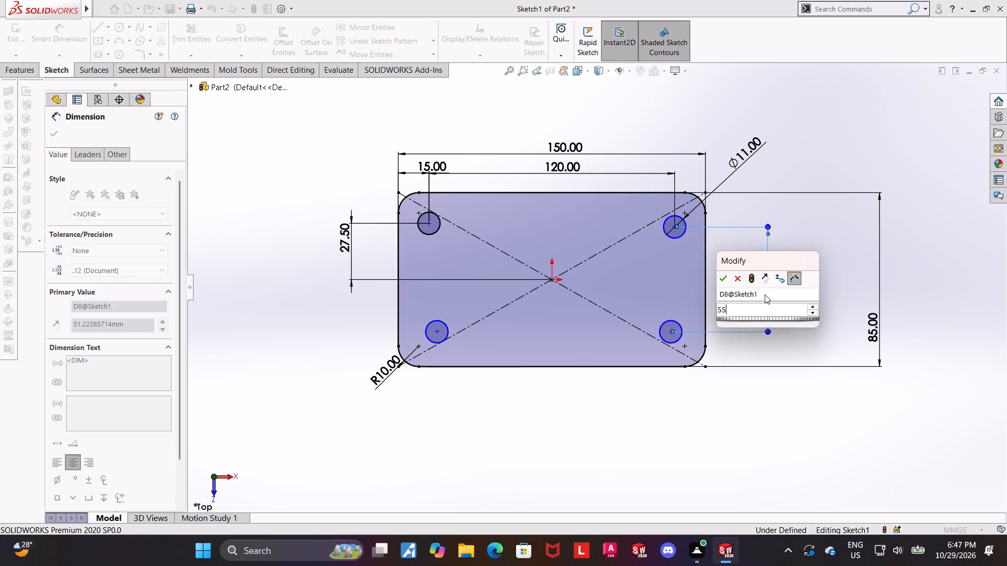
pyautogui.press('Escape')
pyautogui.press('Escape')
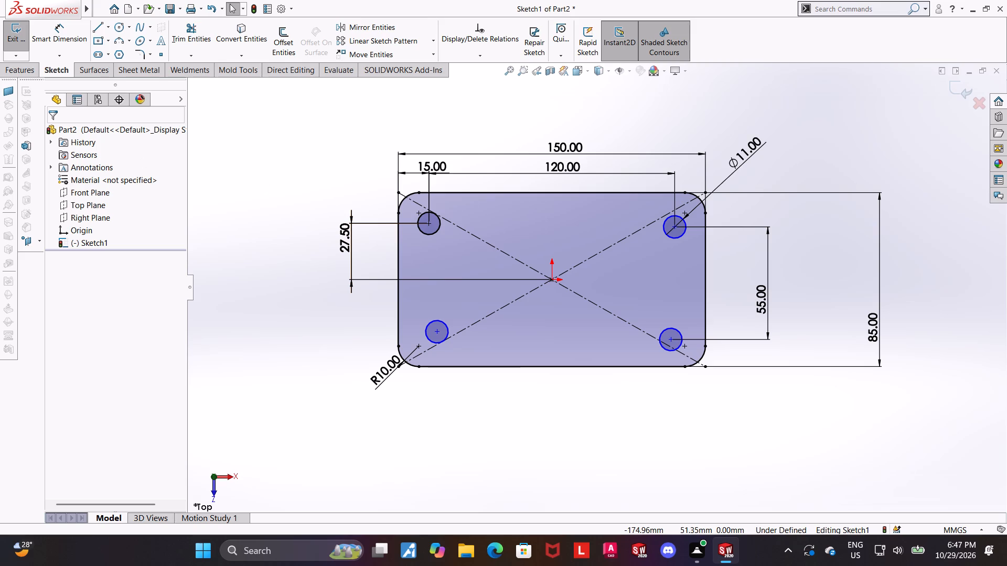
# Sketch a horizontal centerline from the origin toward the rectangle's right side, ending short of it.
pyautogui.click(109, 26)
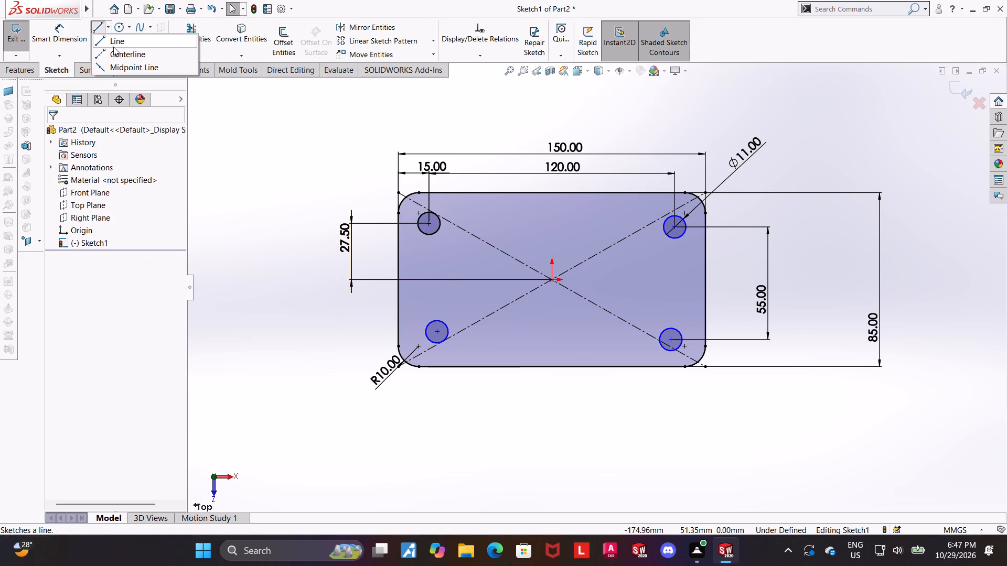
pyautogui.click(117, 56)
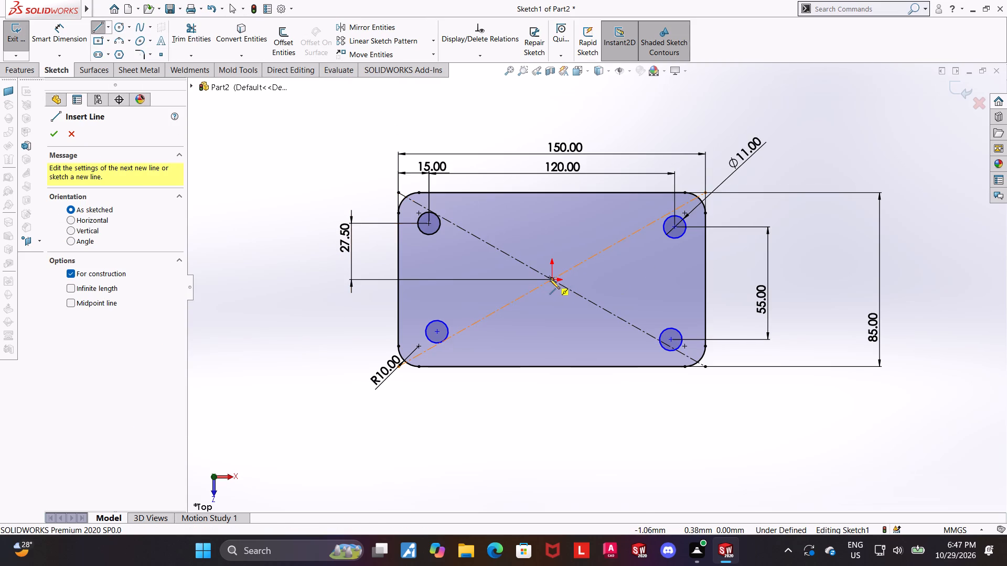
pyautogui.click(551, 279)
pyautogui.click(652, 280)
pyautogui.press('Escape')
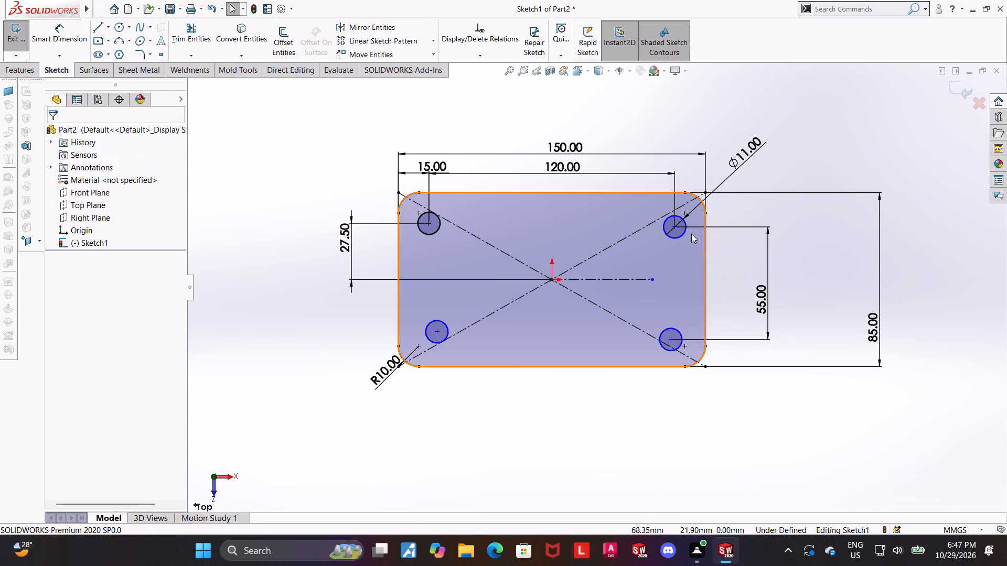
pyautogui.press('Escape')
# Make the upper-right and lower-right circles' centers symmetric about the horizontal centerline.
pyautogui.click(675, 227)
pyautogui.keyDown('ctrl'); pyautogui.click(629, 280); pyautogui.keyUp('ctrl')
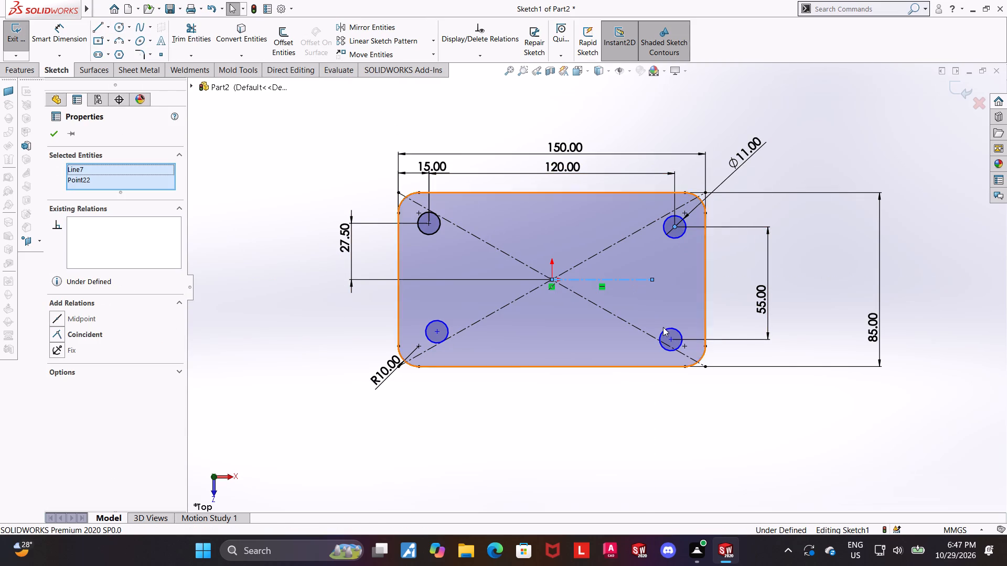
pyautogui.keyDown('ctrl'); pyautogui.click(670, 340); pyautogui.keyUp('ctrl')
pyautogui.click(60, 329)
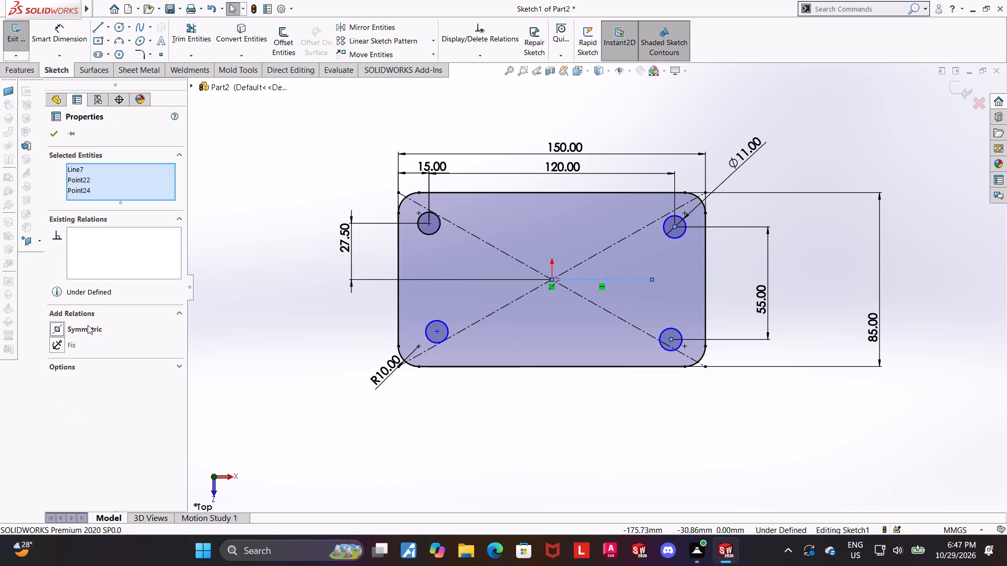
pyautogui.click(542, 424)
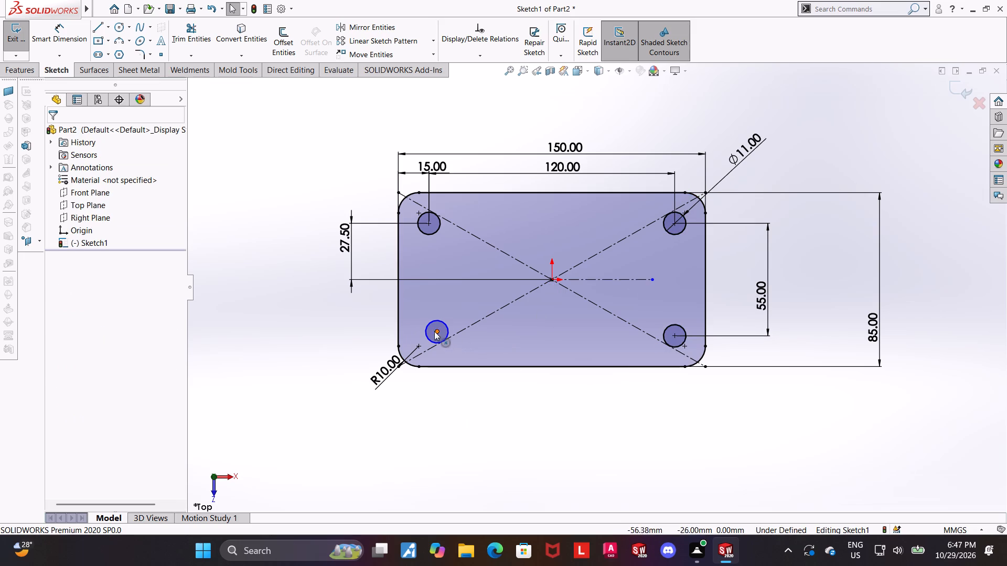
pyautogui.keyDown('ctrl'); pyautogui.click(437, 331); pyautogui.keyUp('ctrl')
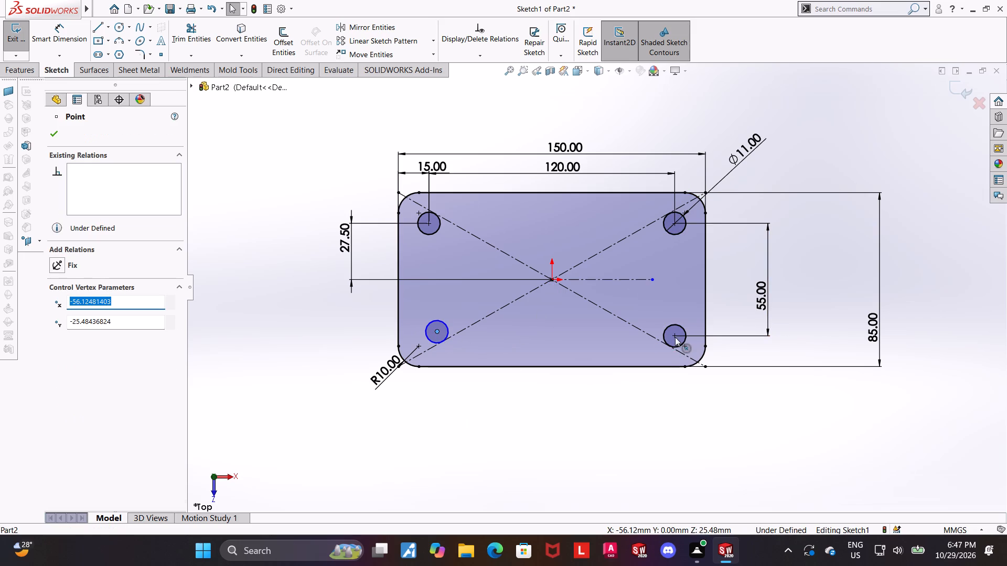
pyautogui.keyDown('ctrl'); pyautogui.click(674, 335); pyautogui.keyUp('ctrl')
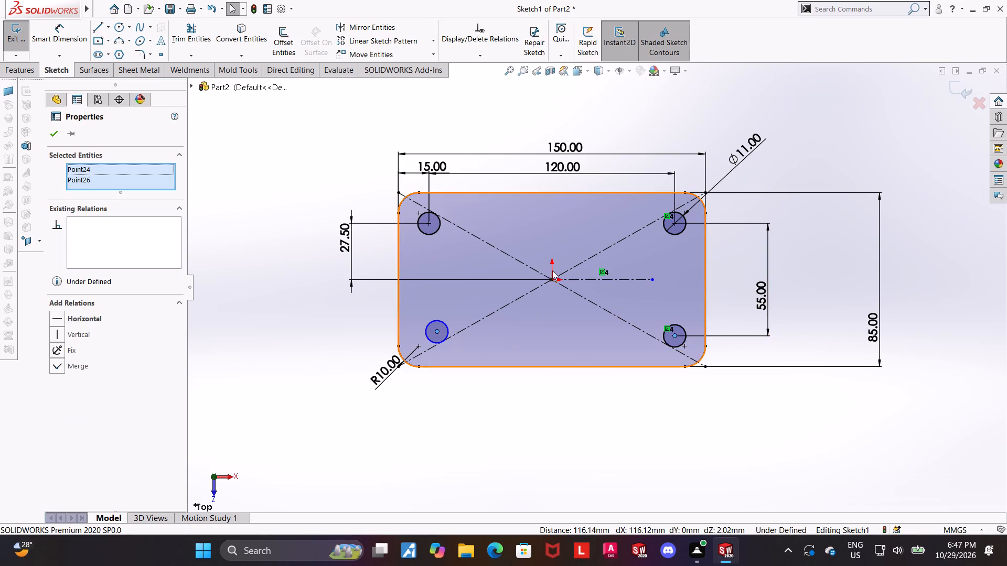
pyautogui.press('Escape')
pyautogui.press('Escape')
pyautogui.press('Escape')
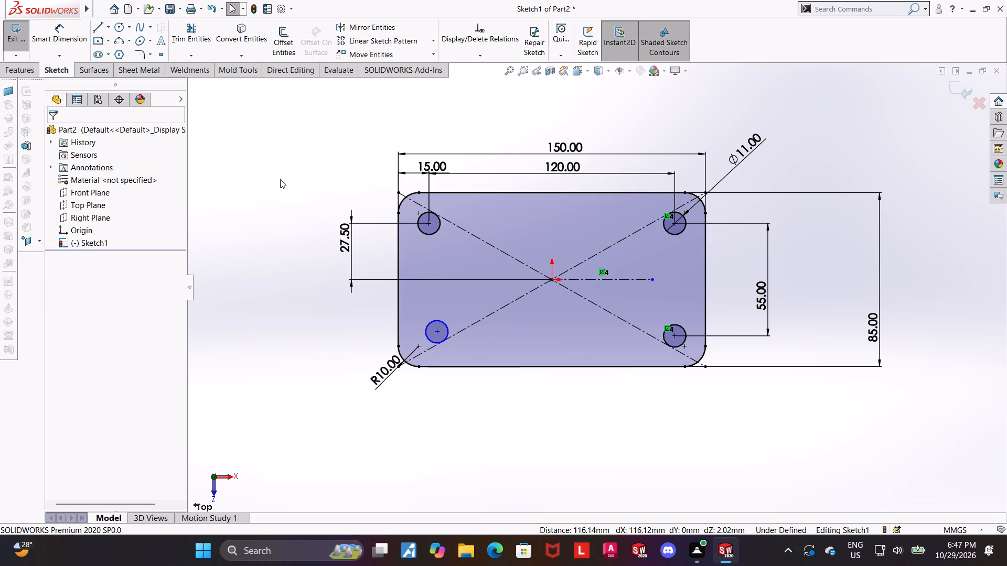
# Sketch a short vertical centerline from the origin down toward the rectangle's lower side.
pyautogui.click(110, 26)
pyautogui.click(108, 60)
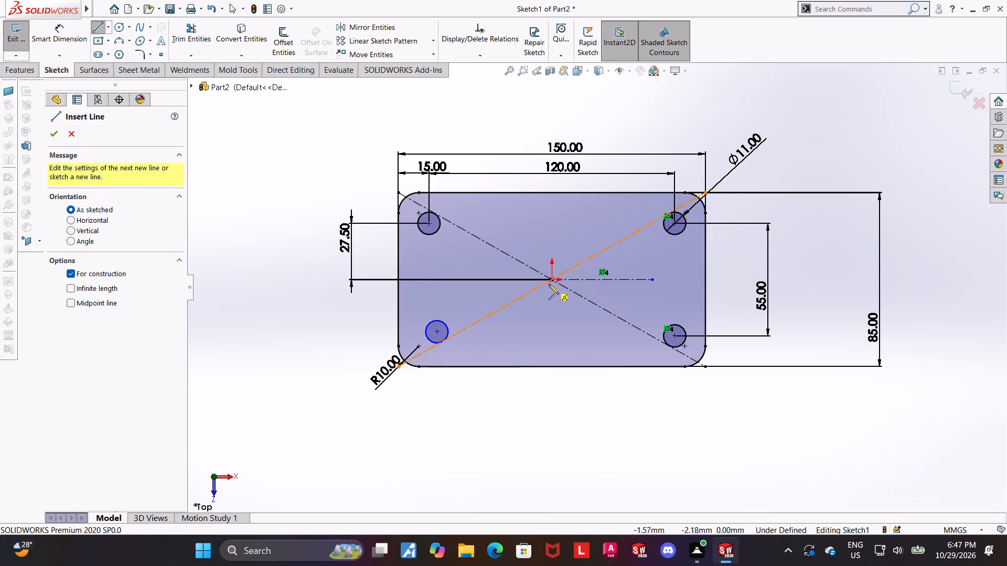
pyautogui.click(552, 280)
pyautogui.click(551, 307)
pyautogui.press('Escape')
pyautogui.press('Escape')
pyautogui.press('Escape')
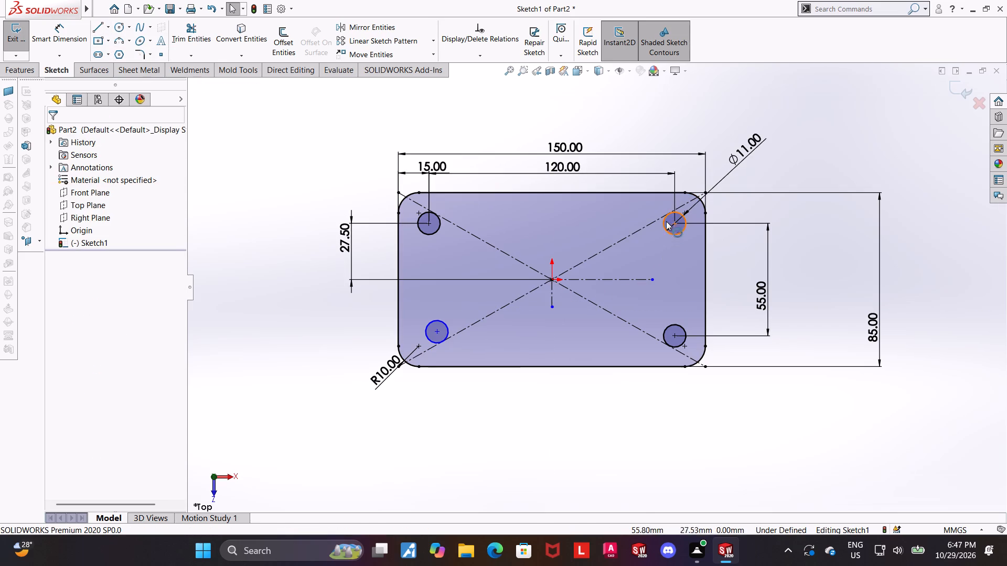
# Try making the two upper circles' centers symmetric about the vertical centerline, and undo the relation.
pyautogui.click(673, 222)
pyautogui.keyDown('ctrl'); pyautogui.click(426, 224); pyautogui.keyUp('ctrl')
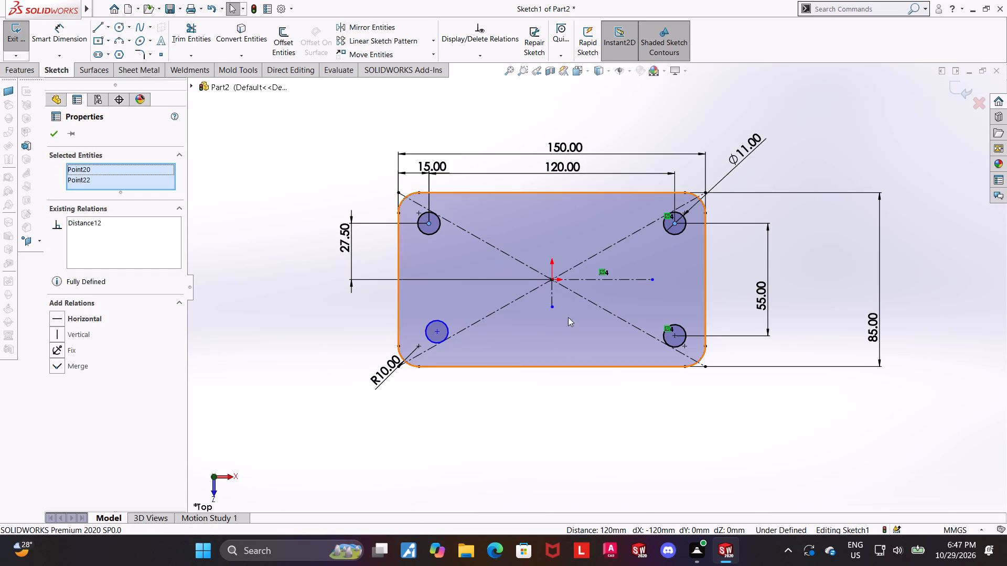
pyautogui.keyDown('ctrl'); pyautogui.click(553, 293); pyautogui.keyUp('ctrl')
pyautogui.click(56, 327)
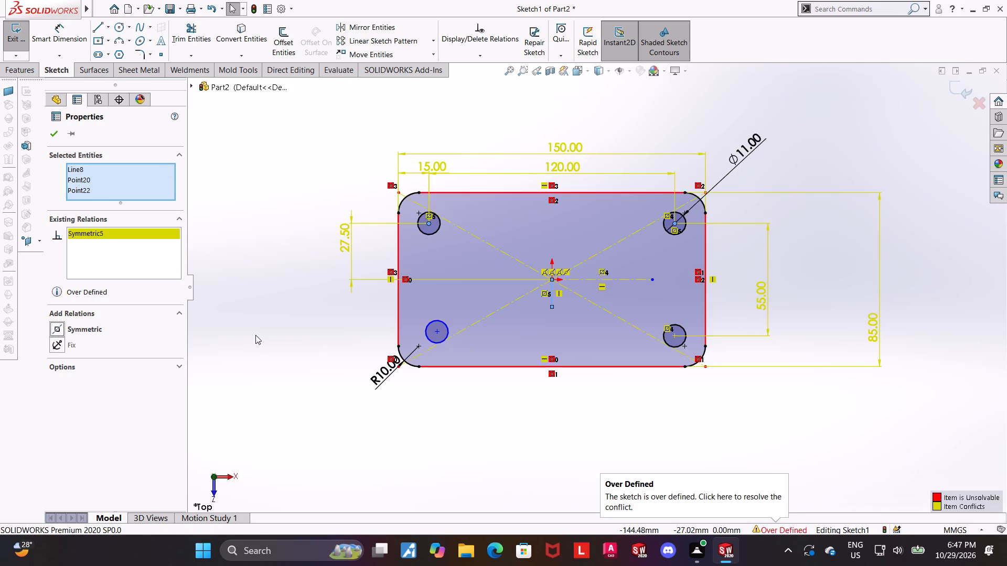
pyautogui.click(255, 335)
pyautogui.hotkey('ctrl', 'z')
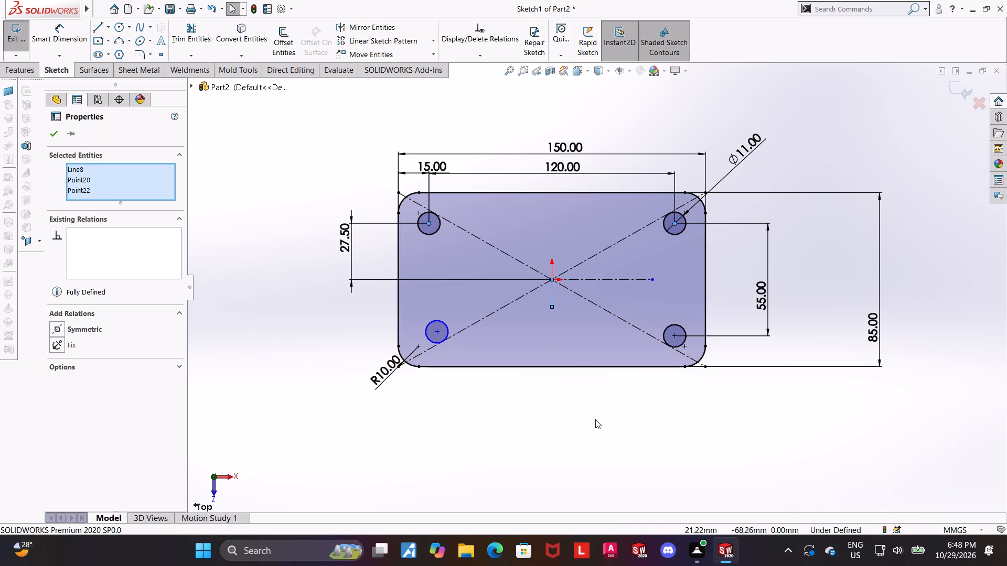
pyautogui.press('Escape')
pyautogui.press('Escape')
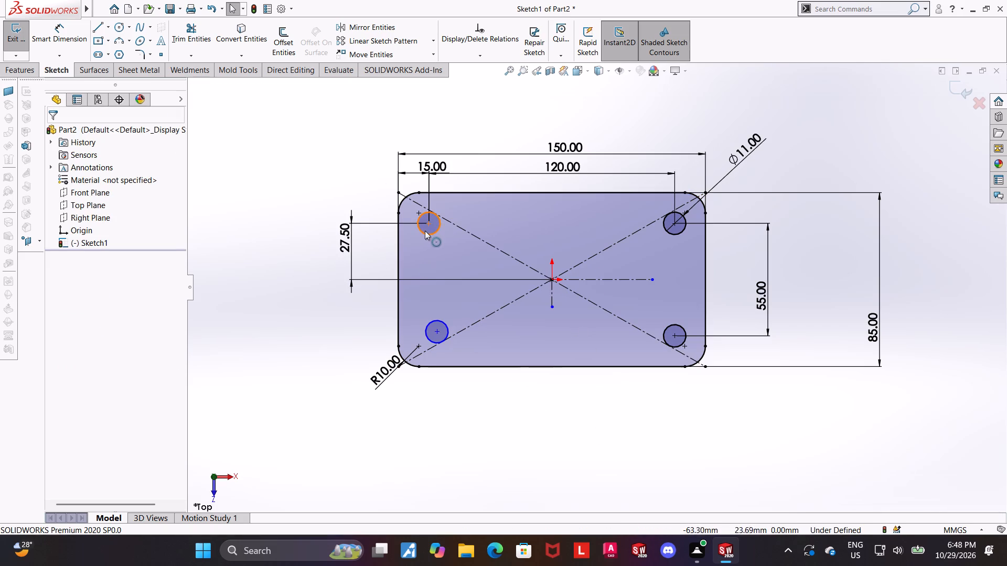
# Align the upper-left and lower-left circles' centers with a Vertical relation.
pyautogui.click(427, 224)
pyautogui.keyDown('ctrl'); pyautogui.click(435, 332); pyautogui.keyUp('ctrl')
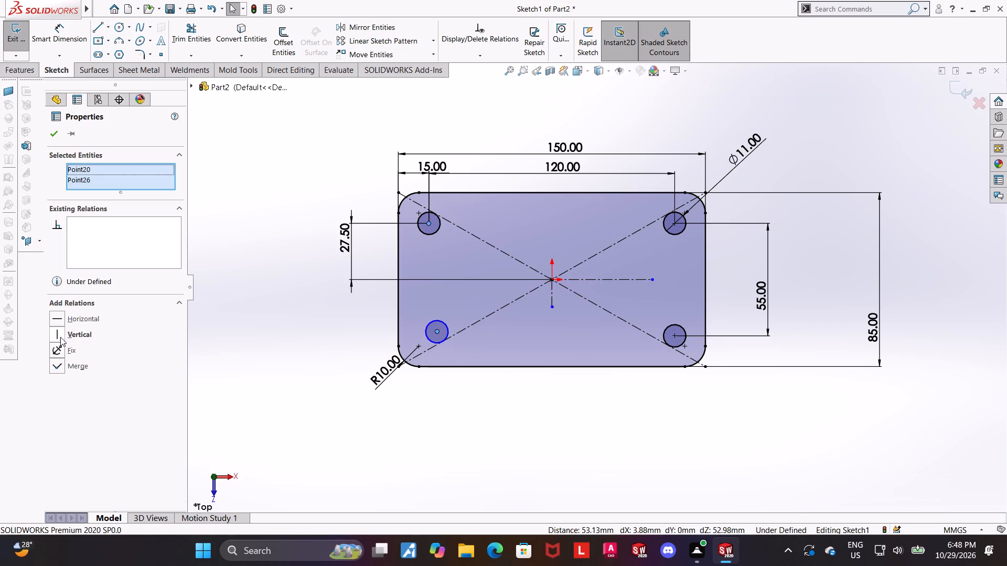
pyautogui.click(60, 337)
pyautogui.click(660, 423)
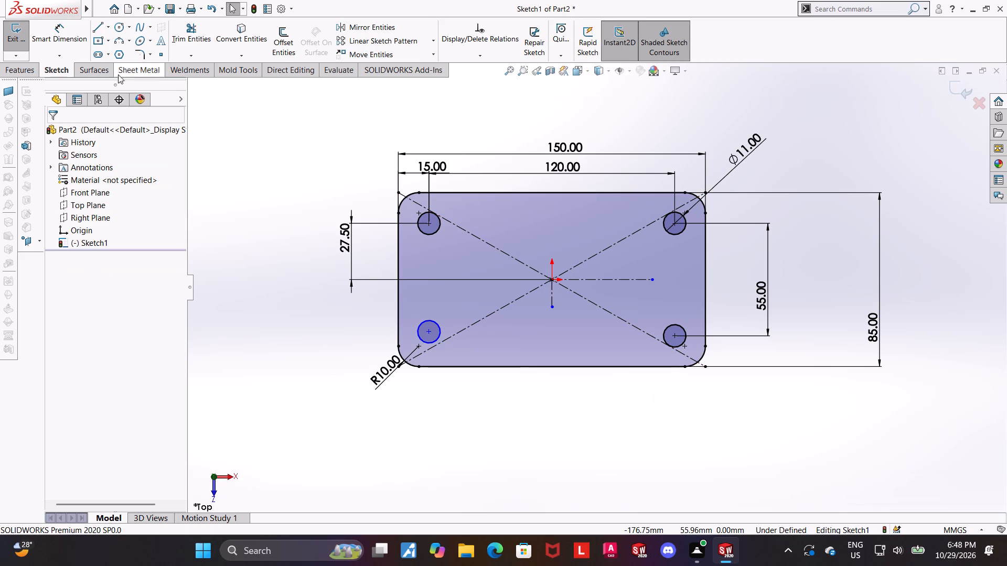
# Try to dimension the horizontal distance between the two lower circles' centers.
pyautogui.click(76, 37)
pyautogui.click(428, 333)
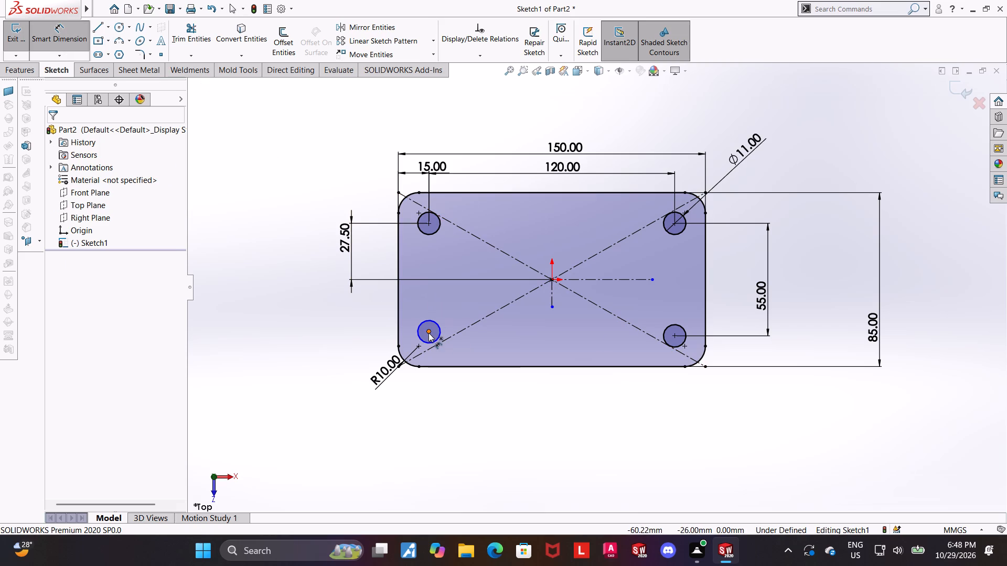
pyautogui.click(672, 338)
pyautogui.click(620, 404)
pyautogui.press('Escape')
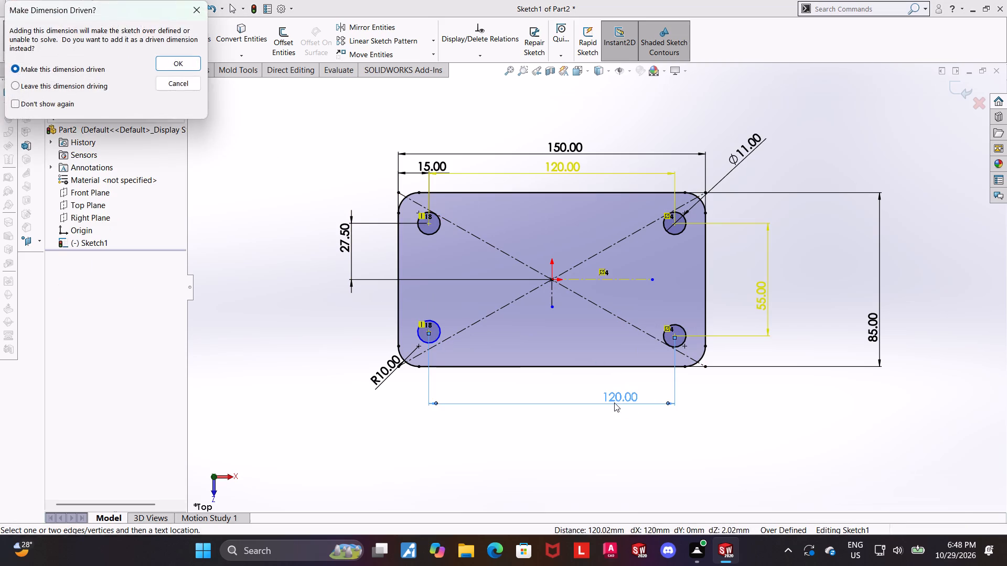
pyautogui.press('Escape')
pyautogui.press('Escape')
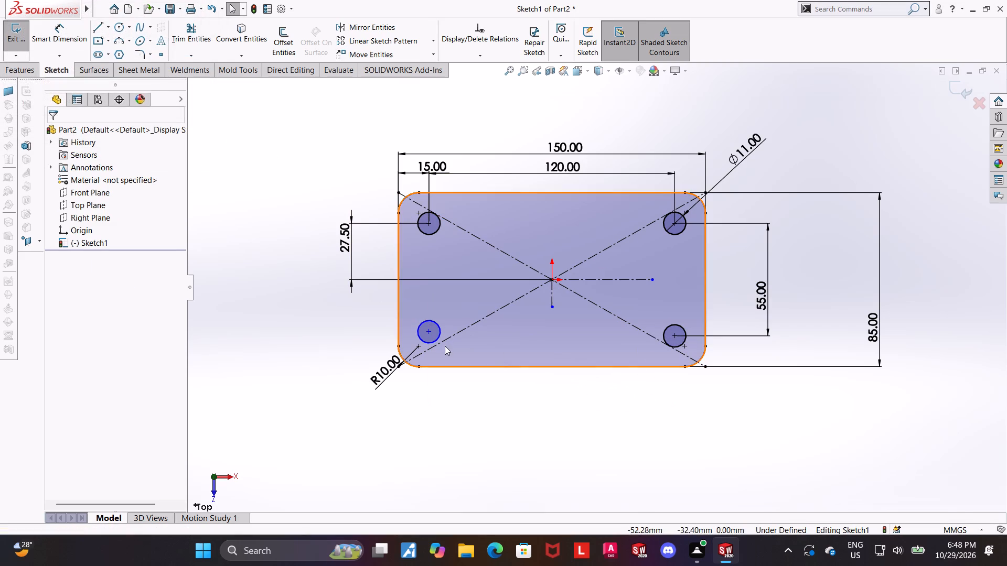
# Align the lower-left and lower-right circles' centers with a Horizontal relation.
pyautogui.click(428, 332)
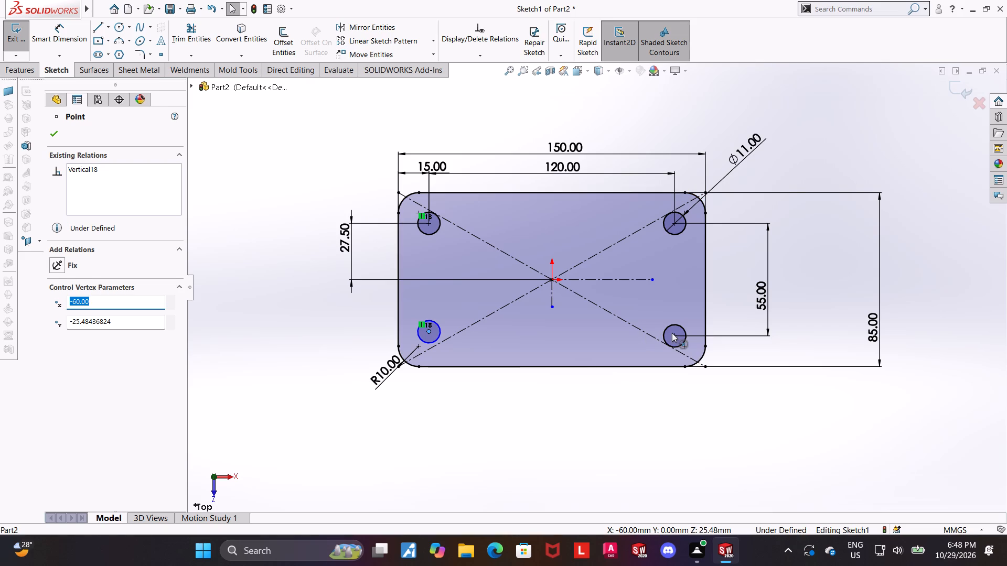
pyautogui.keyDown('ctrl'); pyautogui.click(672, 333); pyautogui.keyUp('ctrl')
pyautogui.click(56, 320)
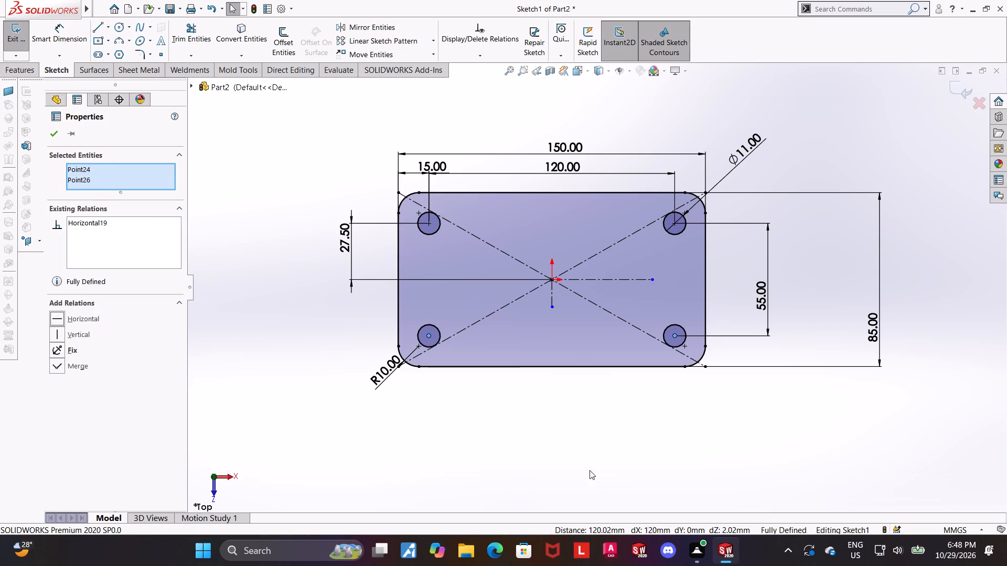
pyautogui.click(579, 451)
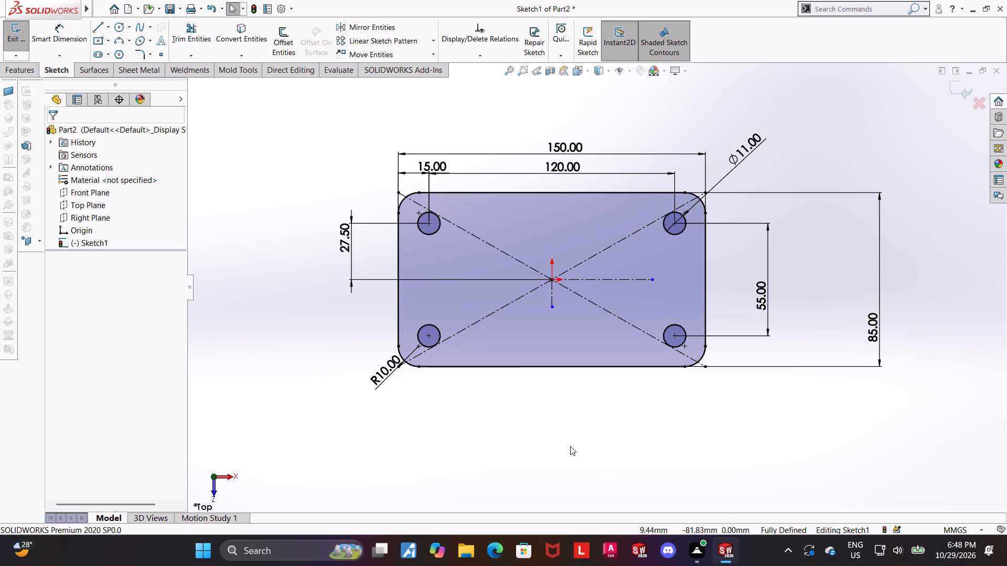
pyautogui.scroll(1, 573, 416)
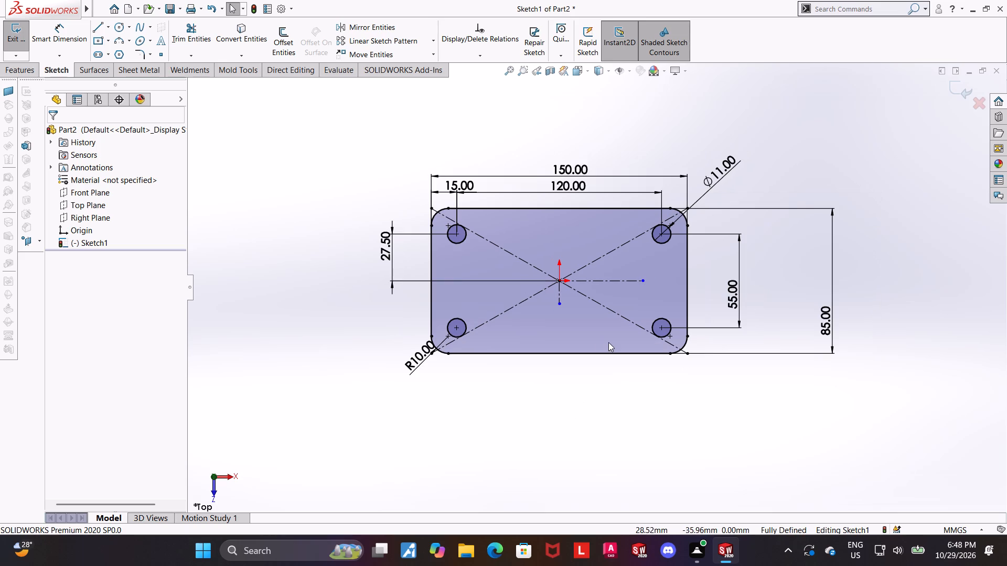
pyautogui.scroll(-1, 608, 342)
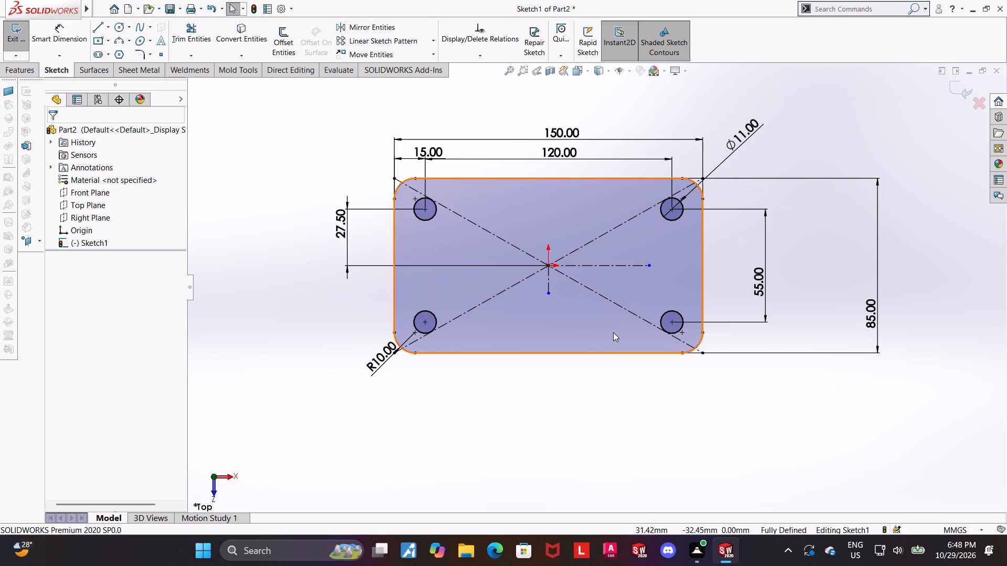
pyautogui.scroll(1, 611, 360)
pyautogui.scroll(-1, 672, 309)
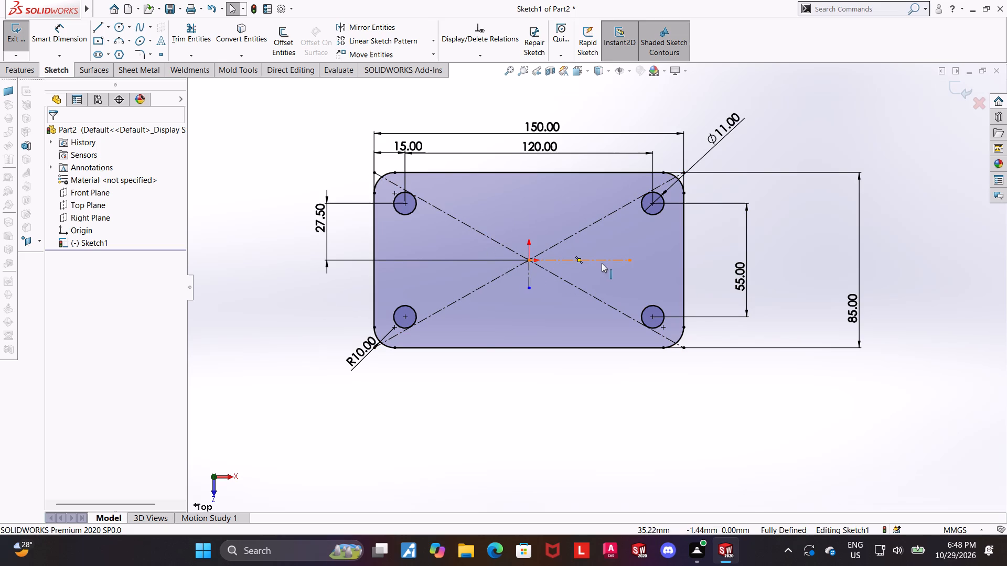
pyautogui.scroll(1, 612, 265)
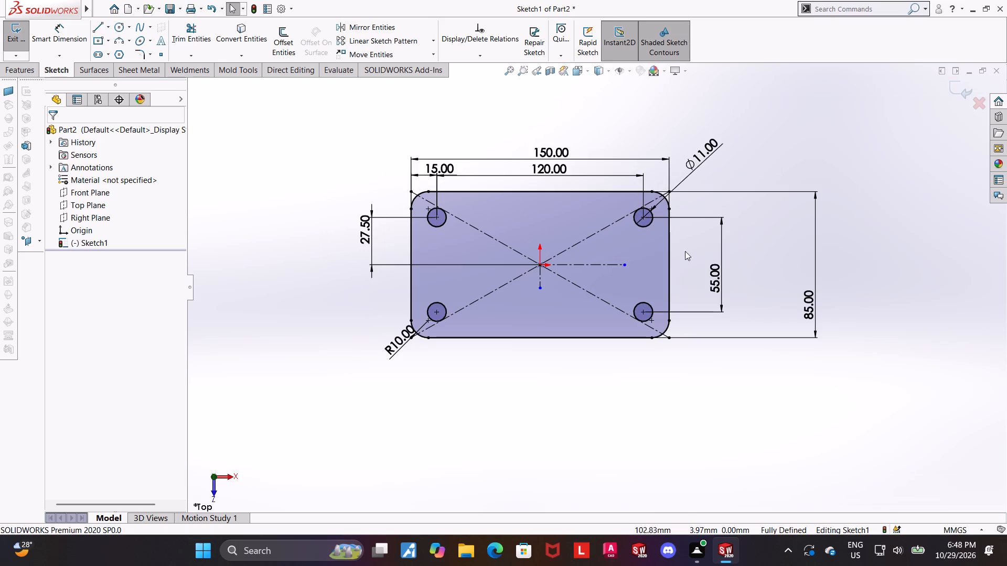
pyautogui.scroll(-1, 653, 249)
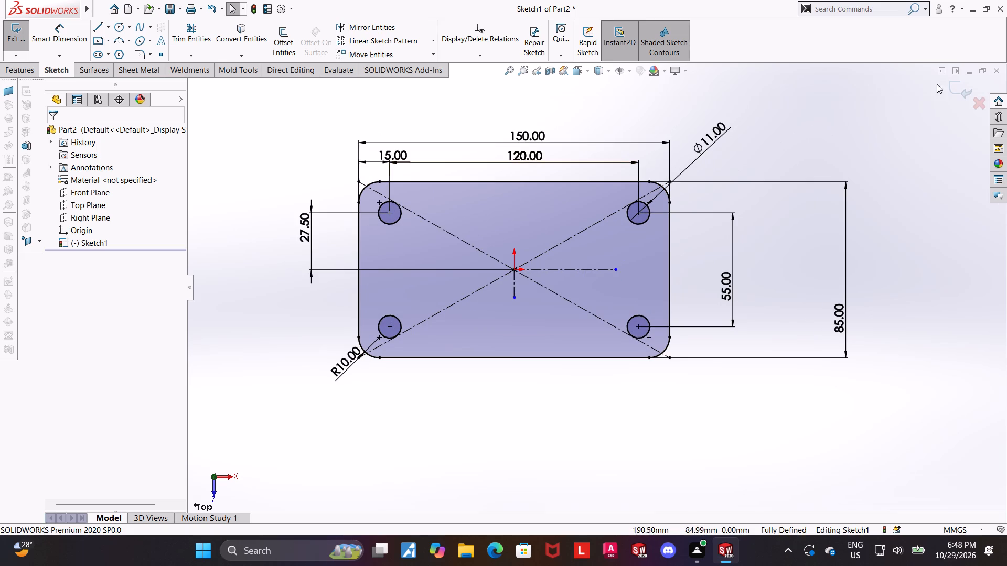
# Exit the base sketch and extrude the rounded plate with its four holes to a blind depth of 16 mm.
pyautogui.click(958, 81)
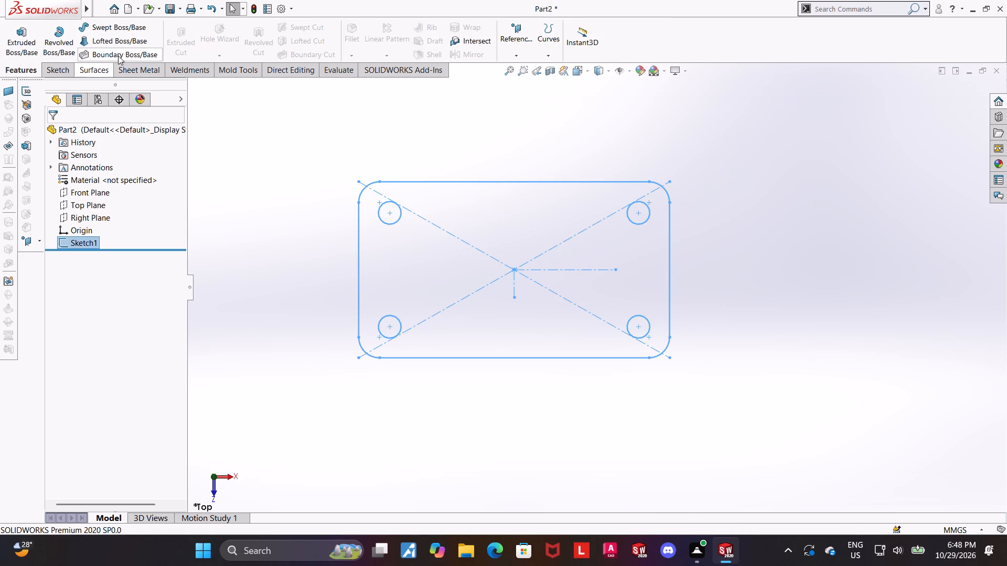
pyautogui.click(28, 38)
pyautogui.write('16')
pyautogui.press('Return')
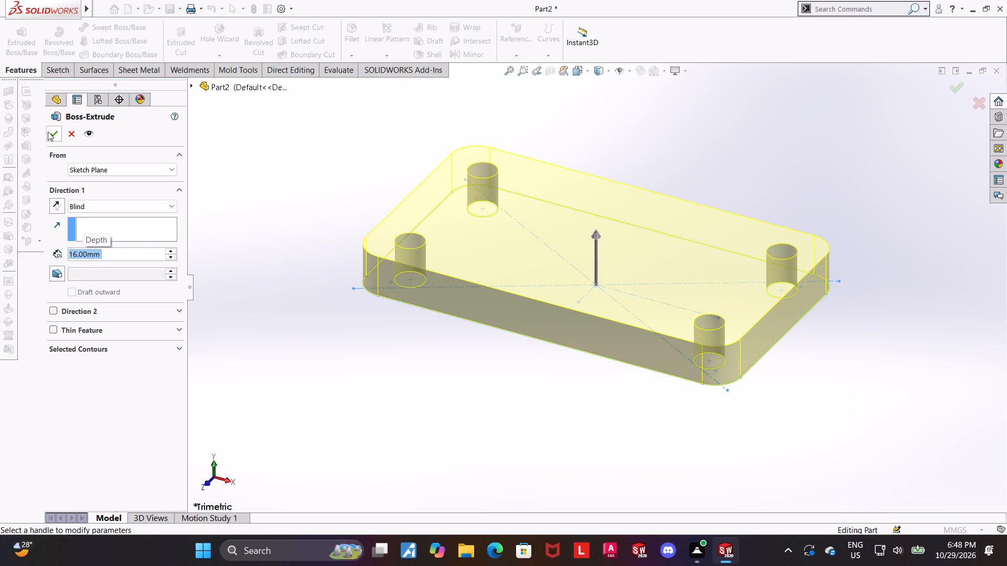
pyautogui.click(54, 132)
pyautogui.click(280, 325)
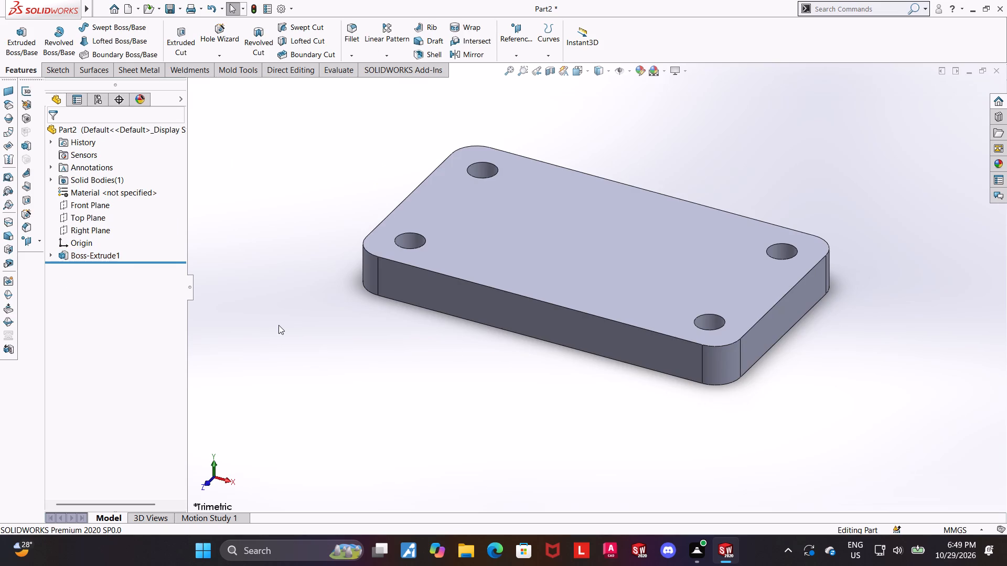
# Start a sketch on the Top Plane, viewed normal to it, and draw a circle of about 36.6 mm radius centered on the origin.
pyautogui.moveTo(482, 375); pyautogui.dragTo(519, 361, button='middle')
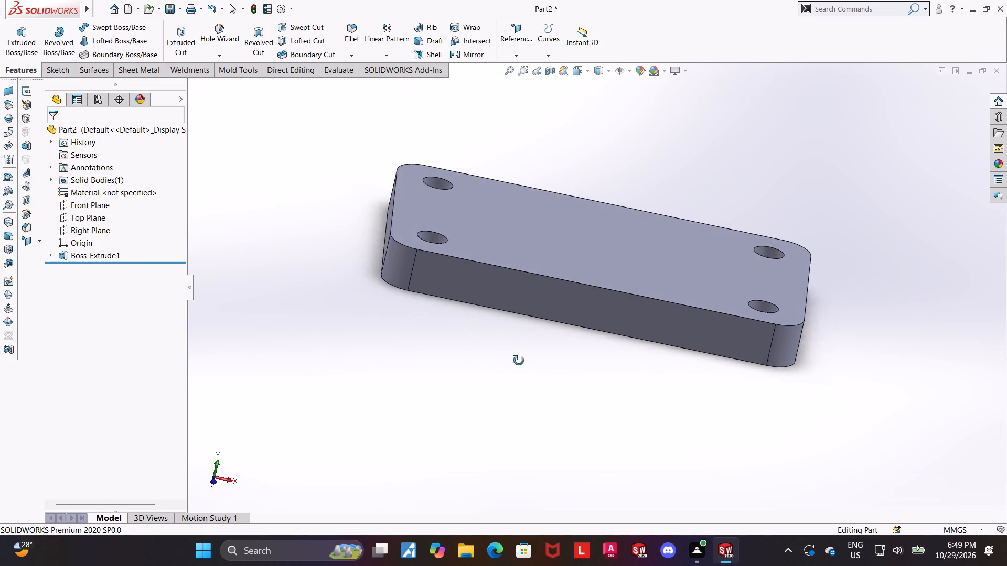
pyautogui.moveTo(519, 361); pyautogui.dragTo(480, 436, button='middle')
pyautogui.click(91, 216)
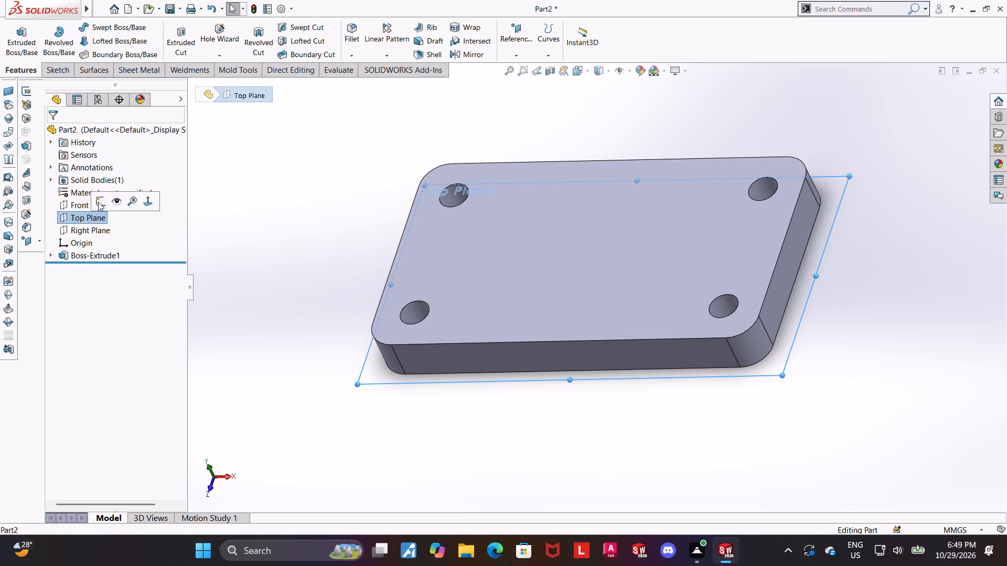
pyautogui.click(98, 202)
pyautogui.click(90, 269)
pyautogui.click(119, 259)
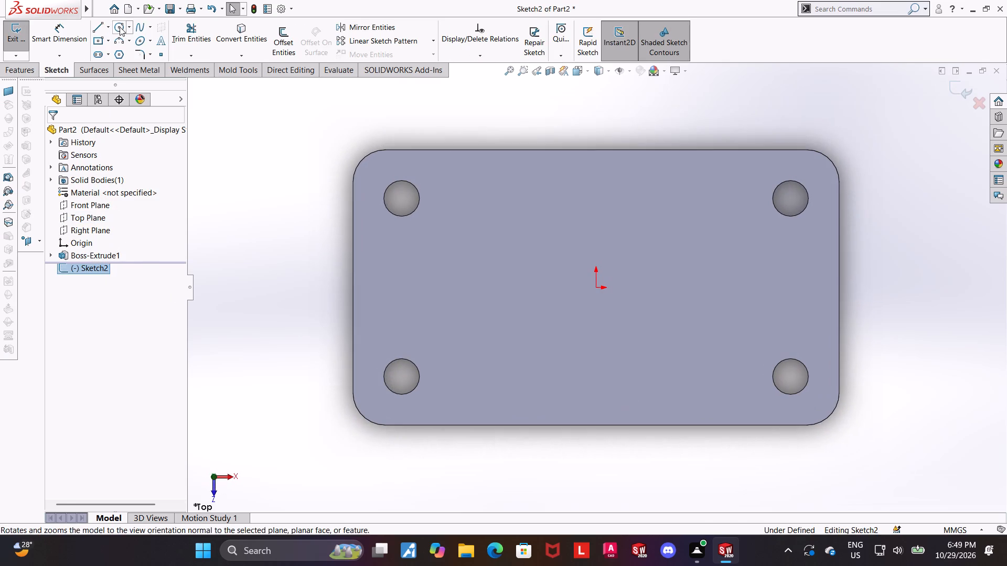
pyautogui.click(120, 27)
pyautogui.click(597, 289)
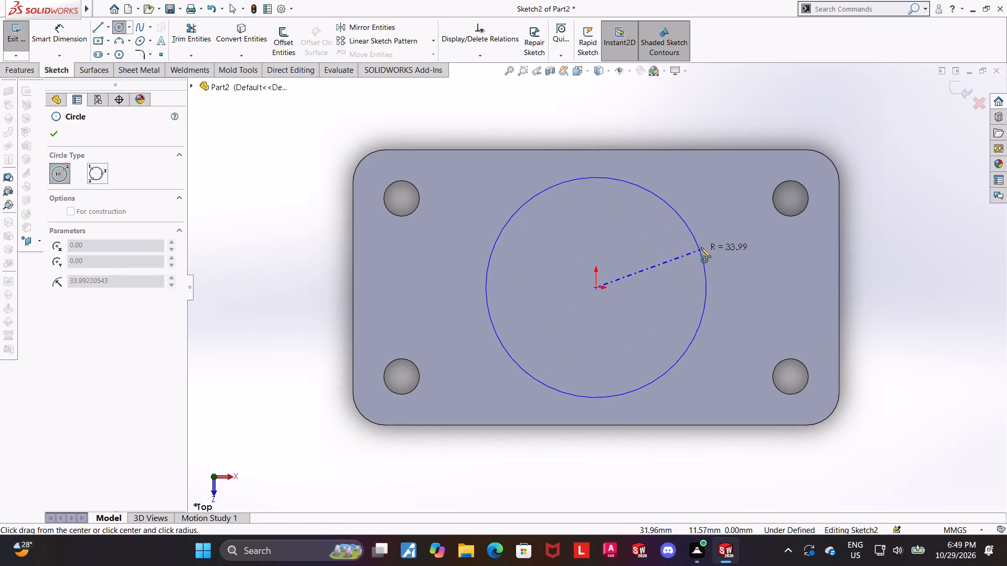
pyautogui.click(704, 238)
pyautogui.press('Escape')
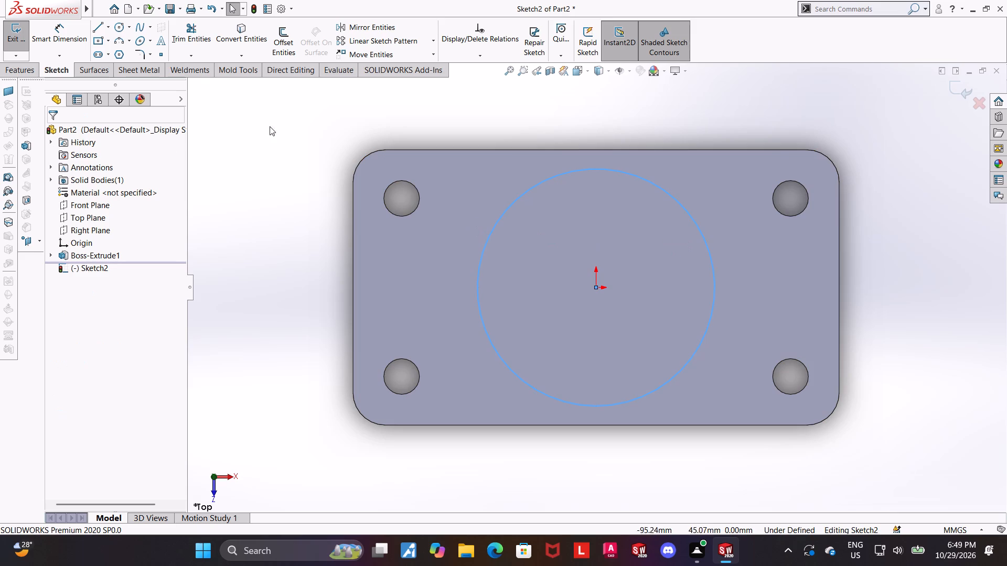
# Dimension the central circle's diameter as 52 mm.
pyautogui.click(82, 21)
pyautogui.click(587, 168)
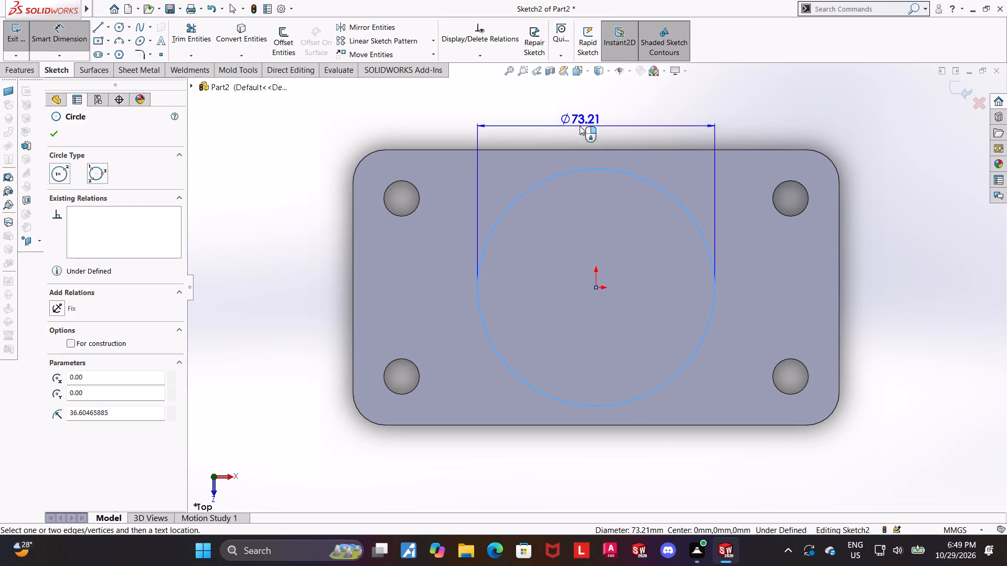
pyautogui.click(580, 126)
pyautogui.write('52')
pyautogui.press('Return')
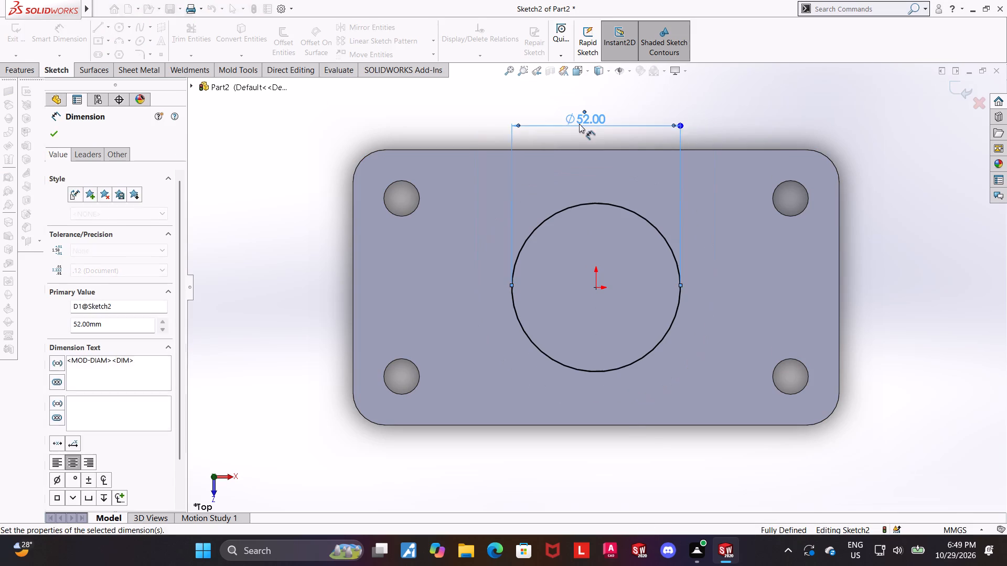
pyautogui.press('Escape')
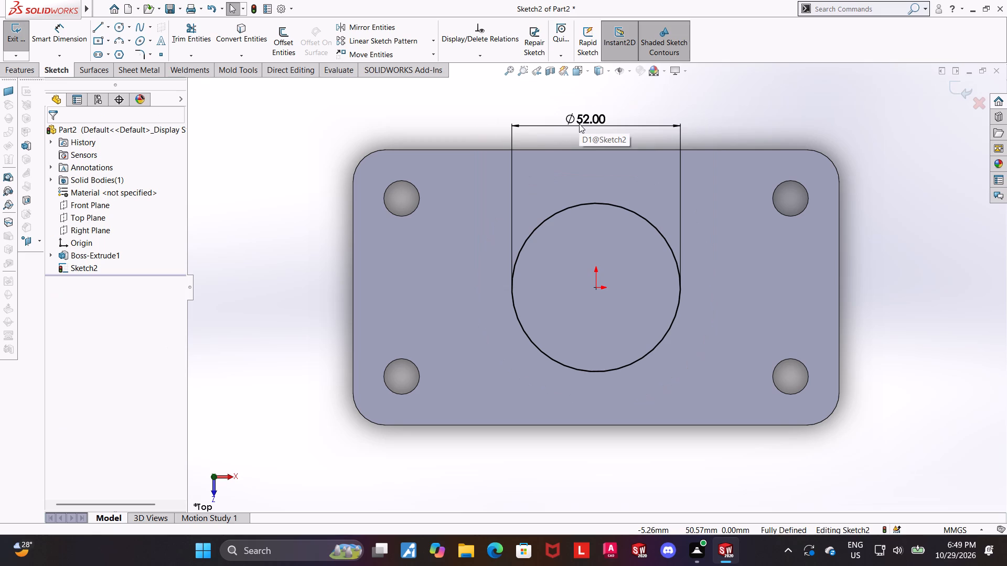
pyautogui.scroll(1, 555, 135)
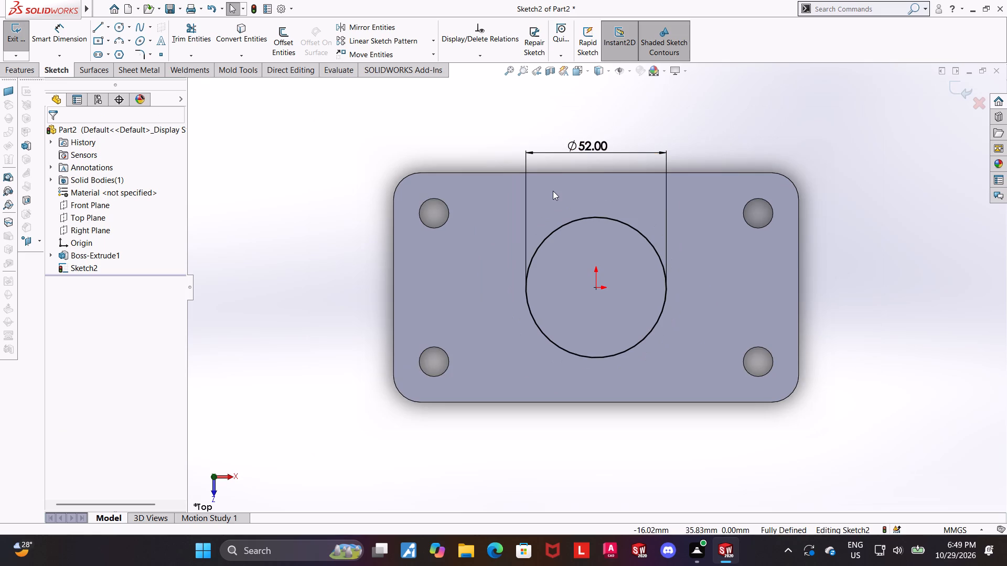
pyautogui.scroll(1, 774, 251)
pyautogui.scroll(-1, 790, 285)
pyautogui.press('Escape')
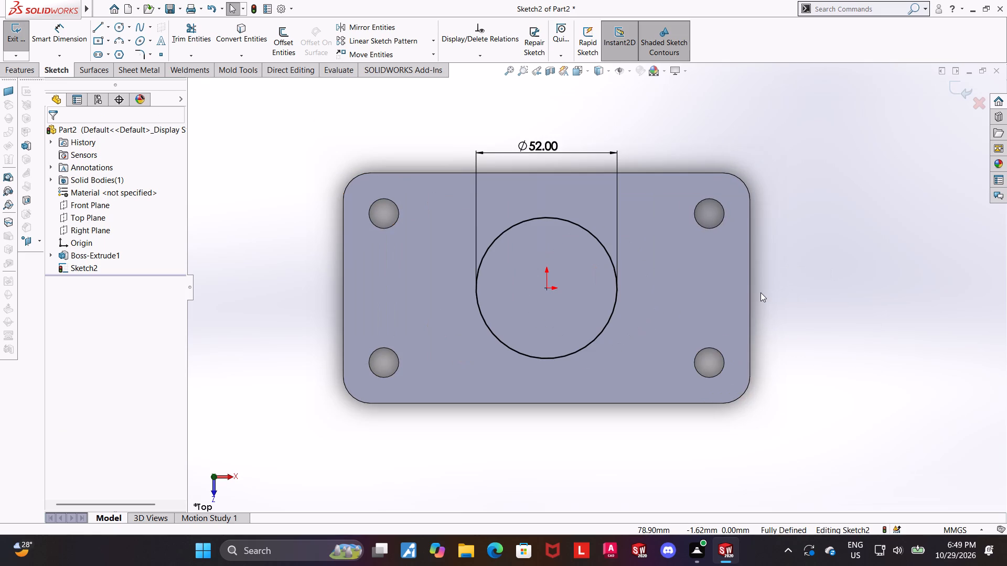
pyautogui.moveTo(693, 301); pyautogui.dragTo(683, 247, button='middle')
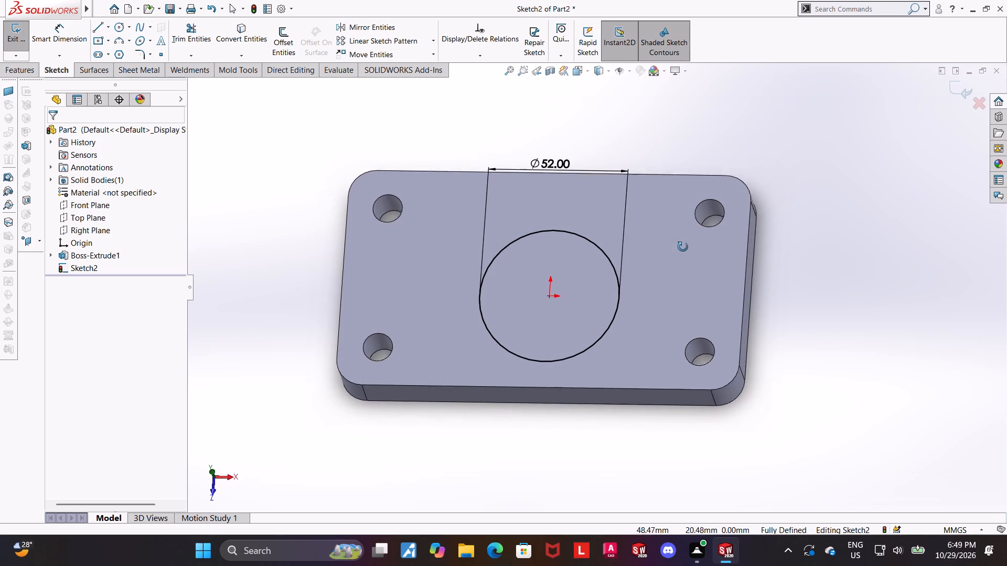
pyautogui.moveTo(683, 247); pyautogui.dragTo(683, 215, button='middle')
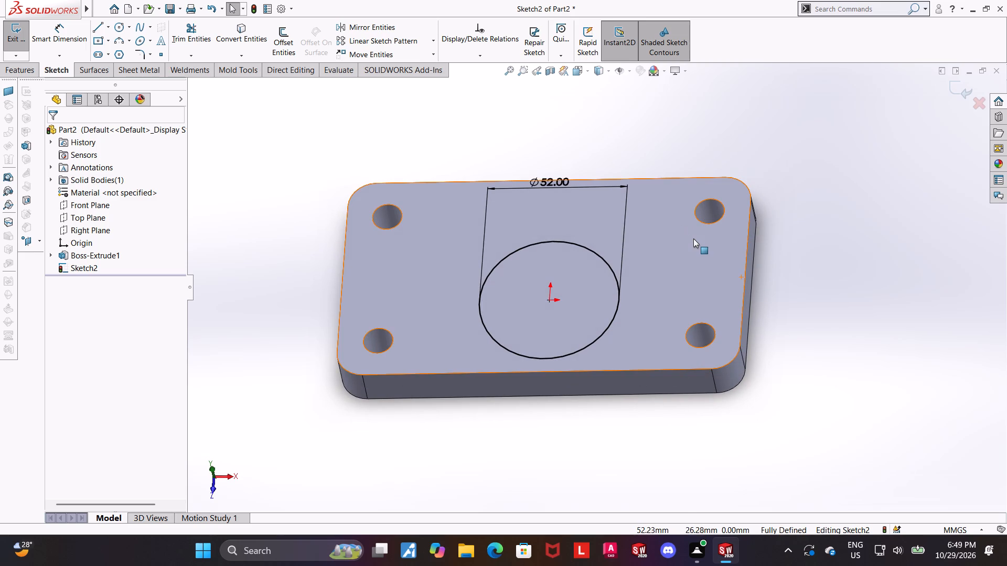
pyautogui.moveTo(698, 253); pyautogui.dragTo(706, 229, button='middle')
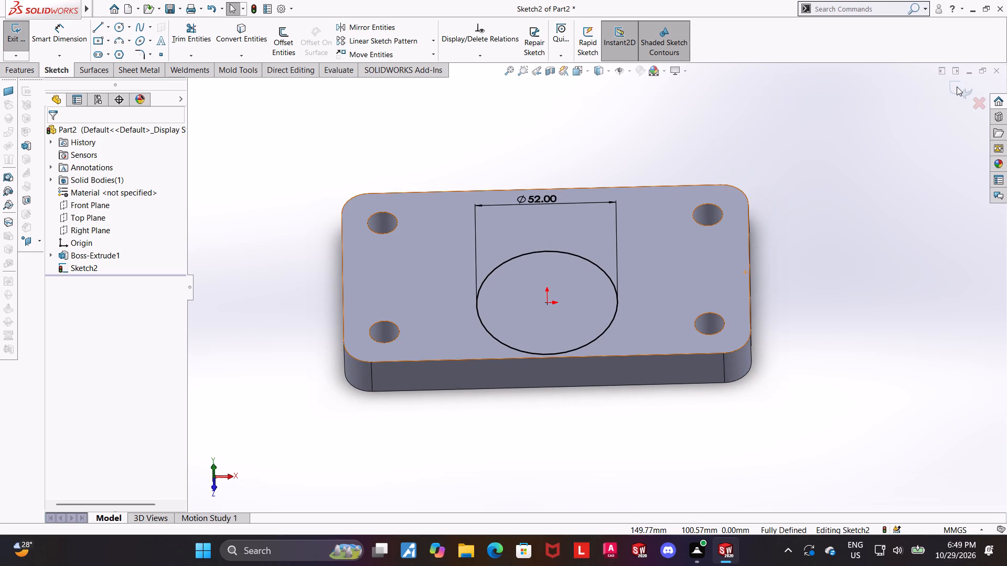
# Exit the circle sketch and set up its upward blind boss extrusion with a depth of 85-16 mm, merged with the plate.
pyautogui.click(957, 86)
pyautogui.moveTo(677, 253); pyautogui.dragTo(677, 380, button='middle')
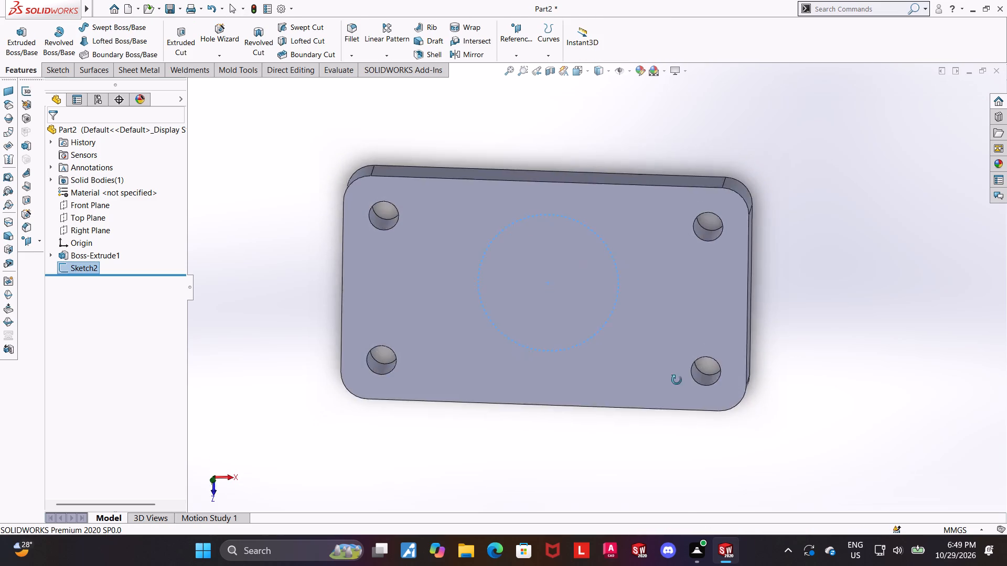
pyautogui.moveTo(677, 380); pyautogui.dragTo(677, 218, button='middle')
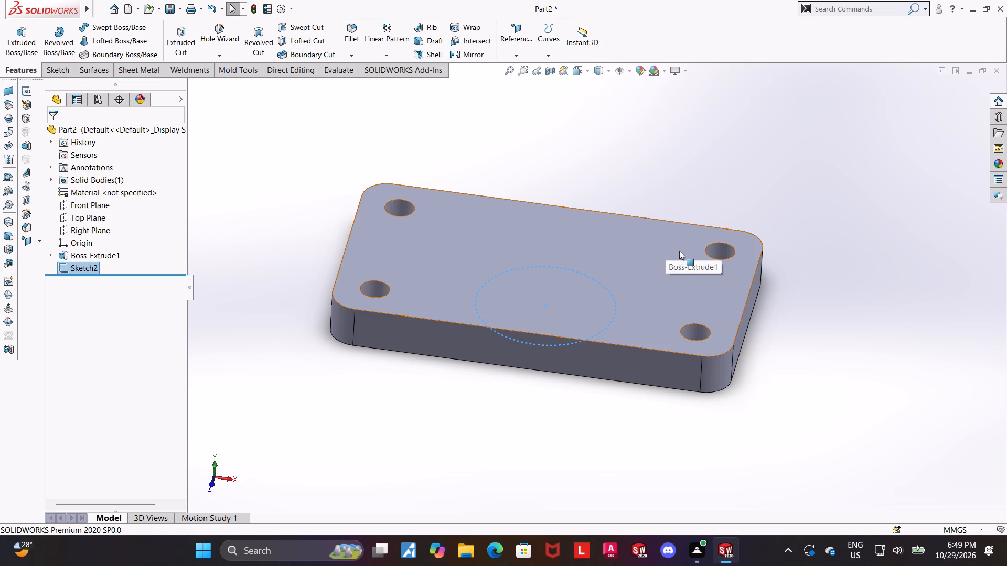
pyautogui.click(26, 38)
pyautogui.moveTo(487, 257); pyautogui.dragTo(507, 223, button='middle')
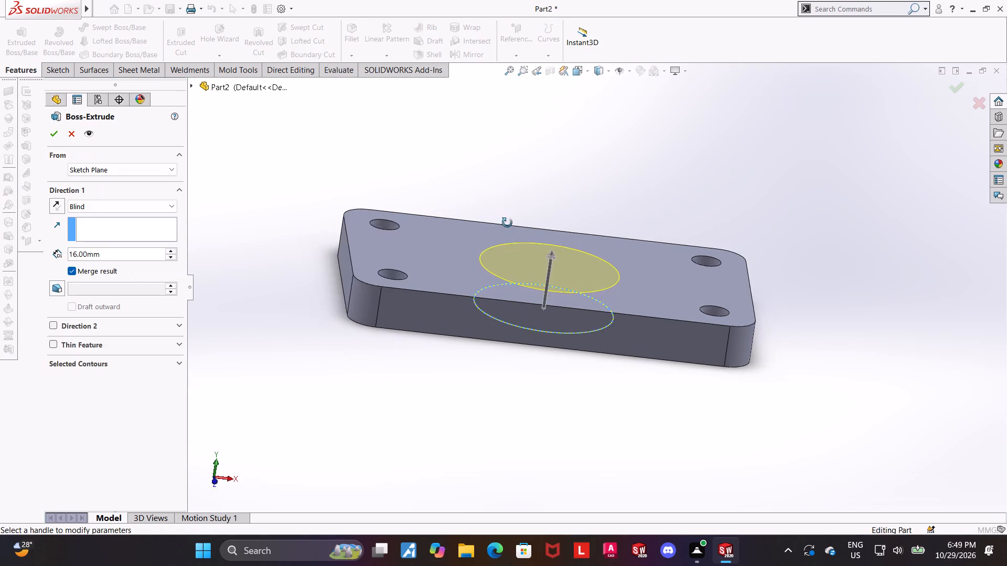
pyautogui.moveTo(507, 223); pyautogui.dragTo(500, 271, button='middle')
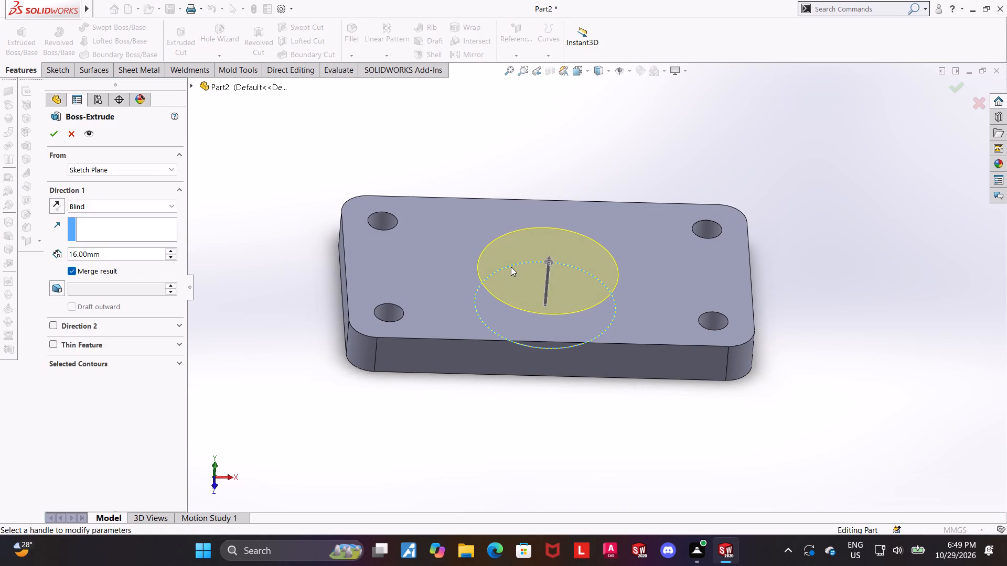
pyautogui.click(142, 256)
pyautogui.moveTo(144, 255); pyautogui.dragTo(0, 258)
pyautogui.write('85-')
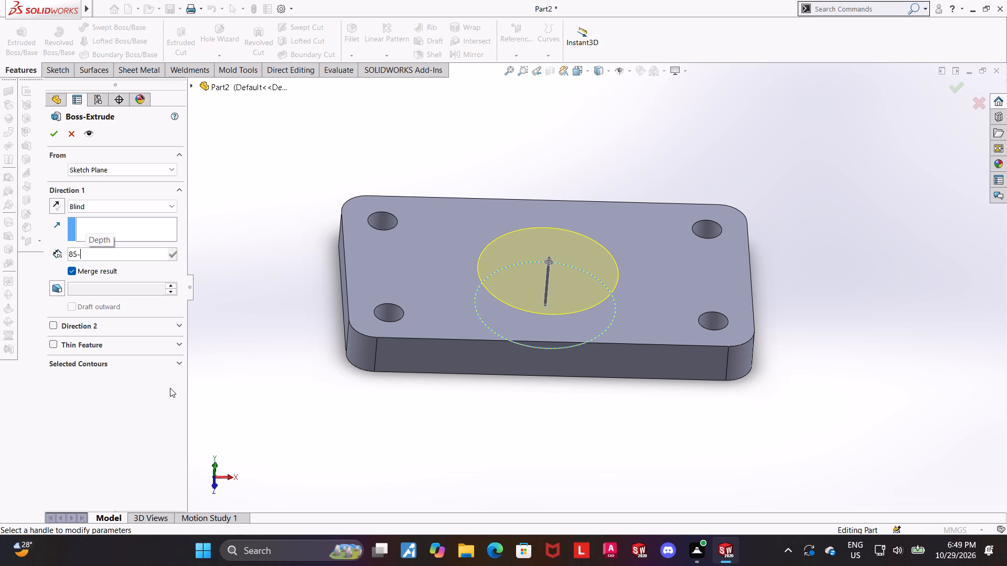
pyautogui.write('16')
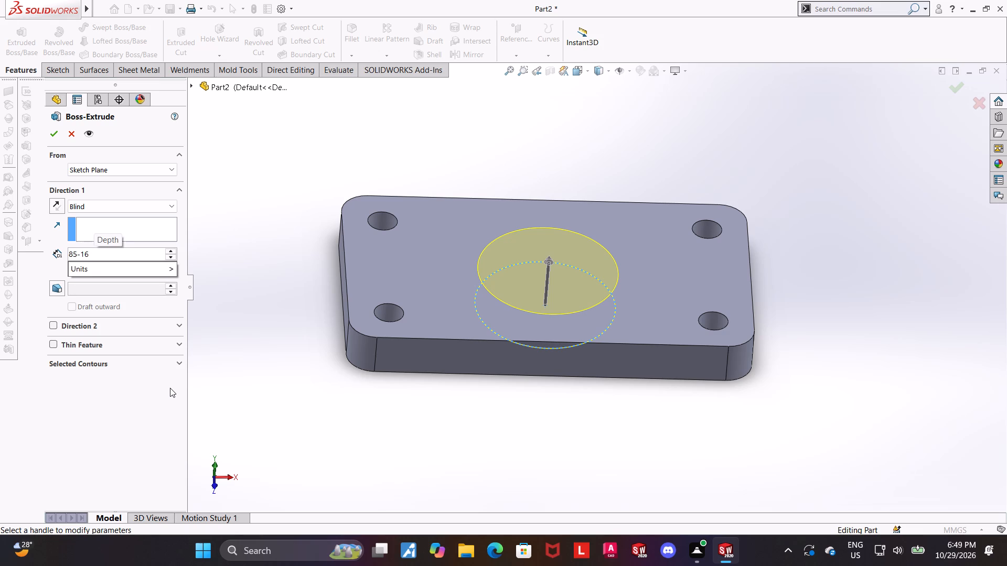
pyautogui.press('Return')
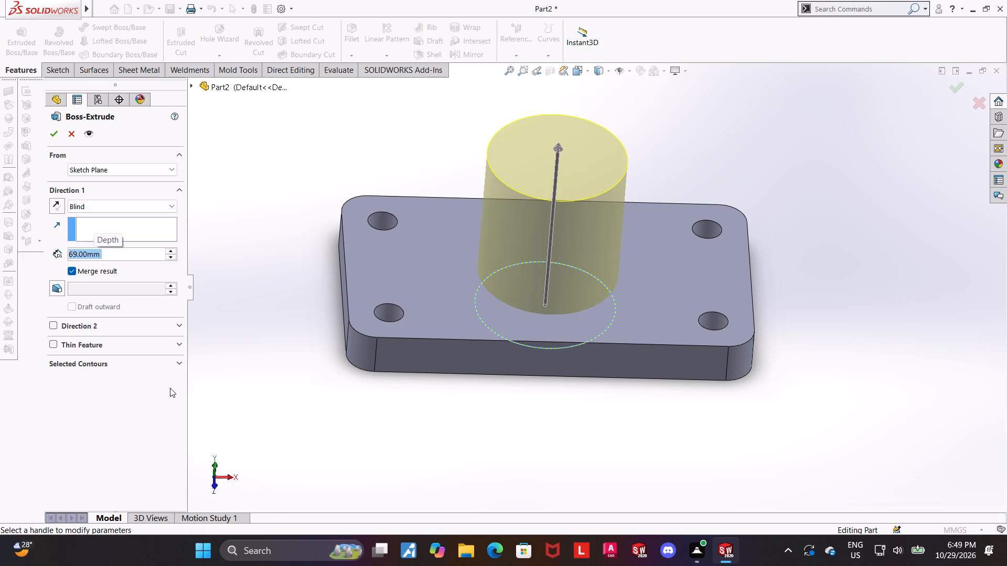
# Reduce the boss extrusion depth by 9 mm to 60 mm and complete the cylindrical boss.
pyautogui.click(121, 253)
pyautogui.click(125, 254)
pyautogui.write('-9')
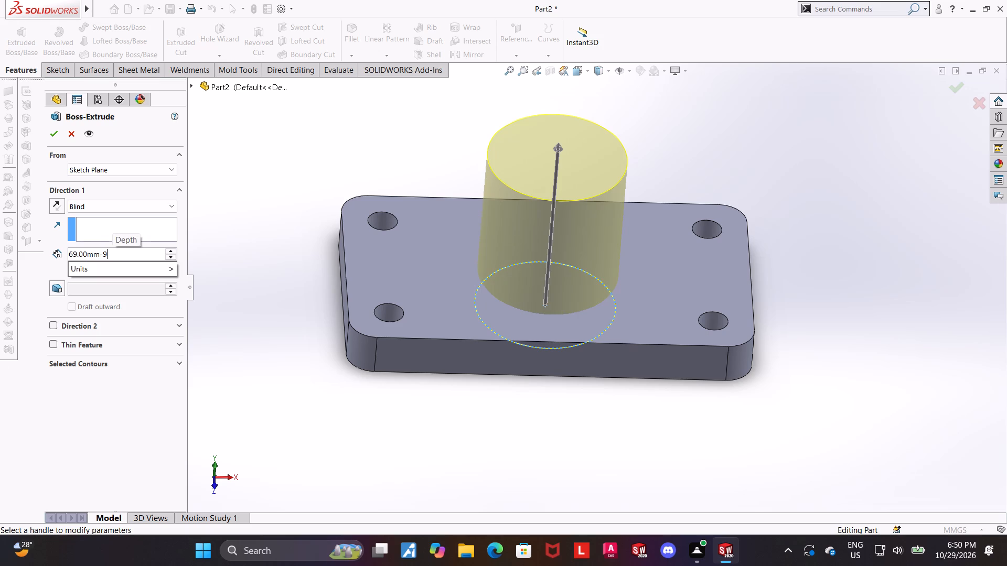
pyautogui.press('Return')
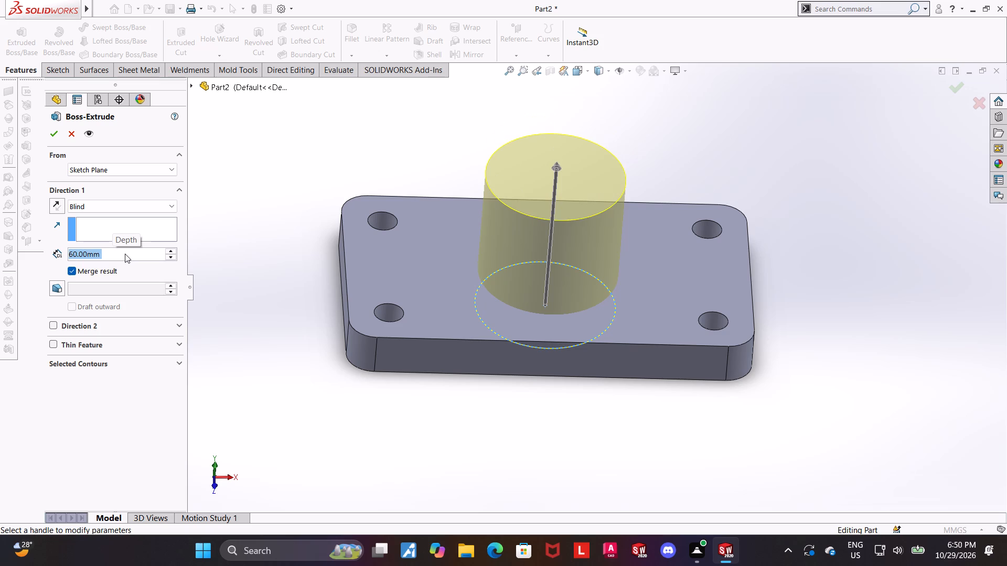
pyautogui.click(56, 132)
pyautogui.click(431, 402)
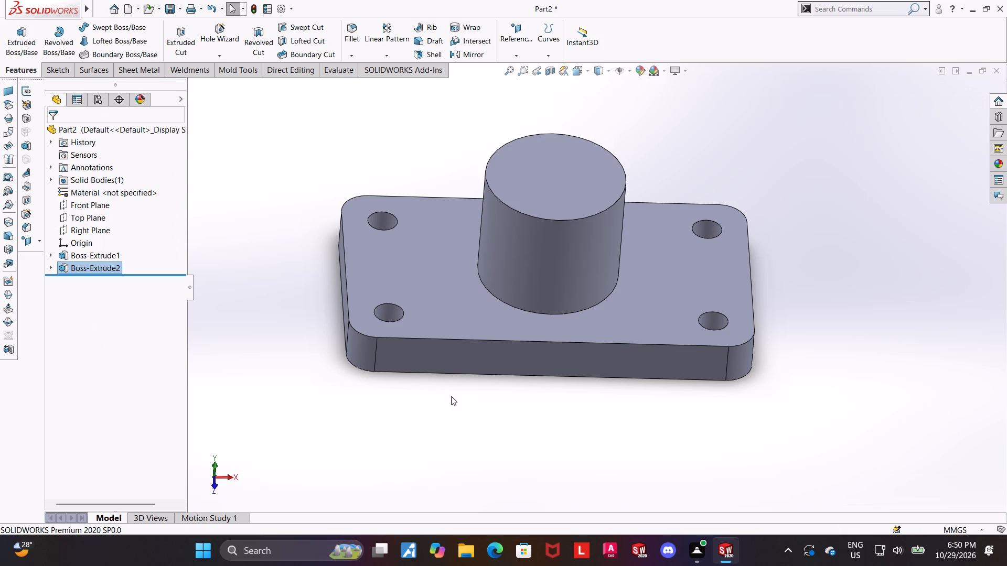
pyautogui.moveTo(476, 402); pyautogui.dragTo(467, 231, button='middle')
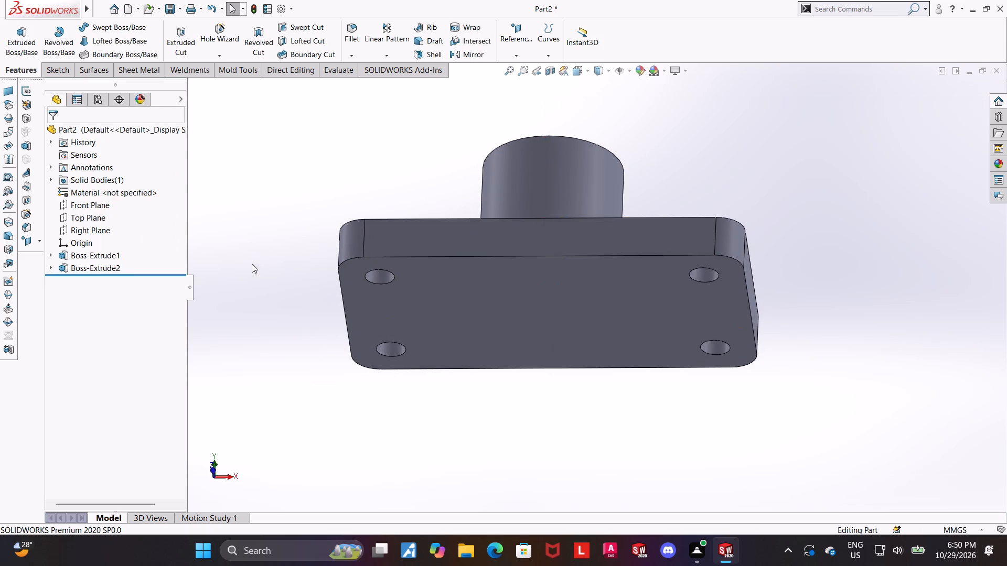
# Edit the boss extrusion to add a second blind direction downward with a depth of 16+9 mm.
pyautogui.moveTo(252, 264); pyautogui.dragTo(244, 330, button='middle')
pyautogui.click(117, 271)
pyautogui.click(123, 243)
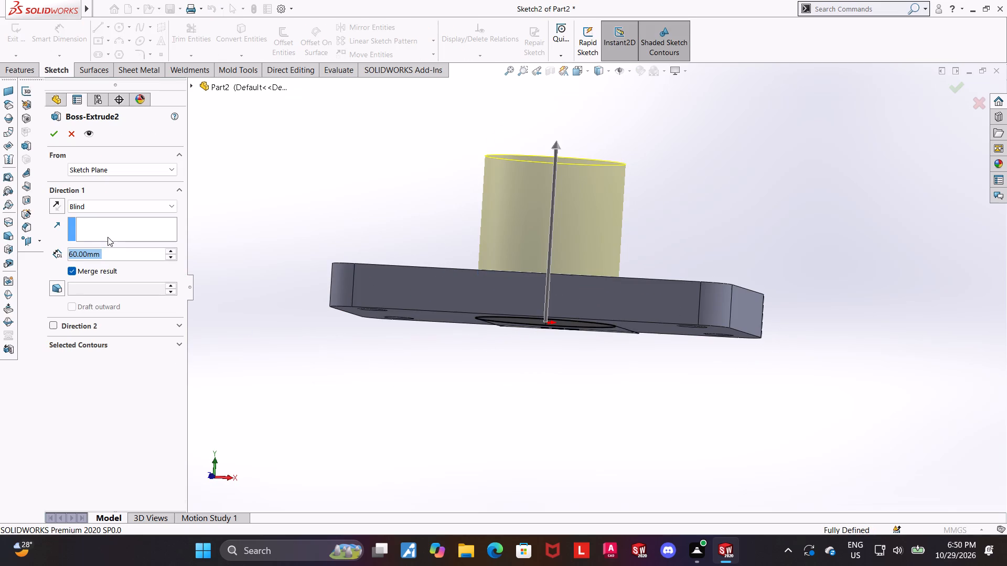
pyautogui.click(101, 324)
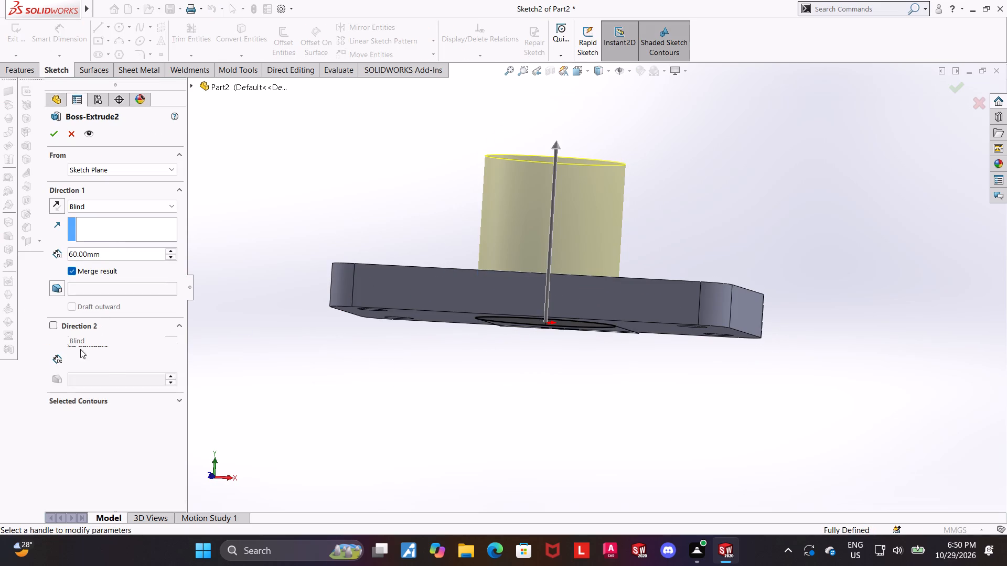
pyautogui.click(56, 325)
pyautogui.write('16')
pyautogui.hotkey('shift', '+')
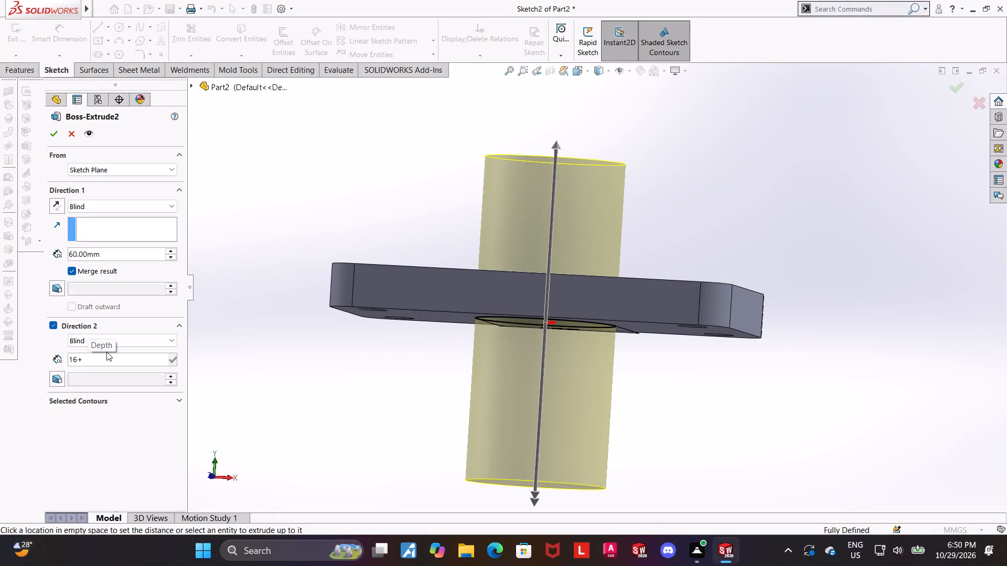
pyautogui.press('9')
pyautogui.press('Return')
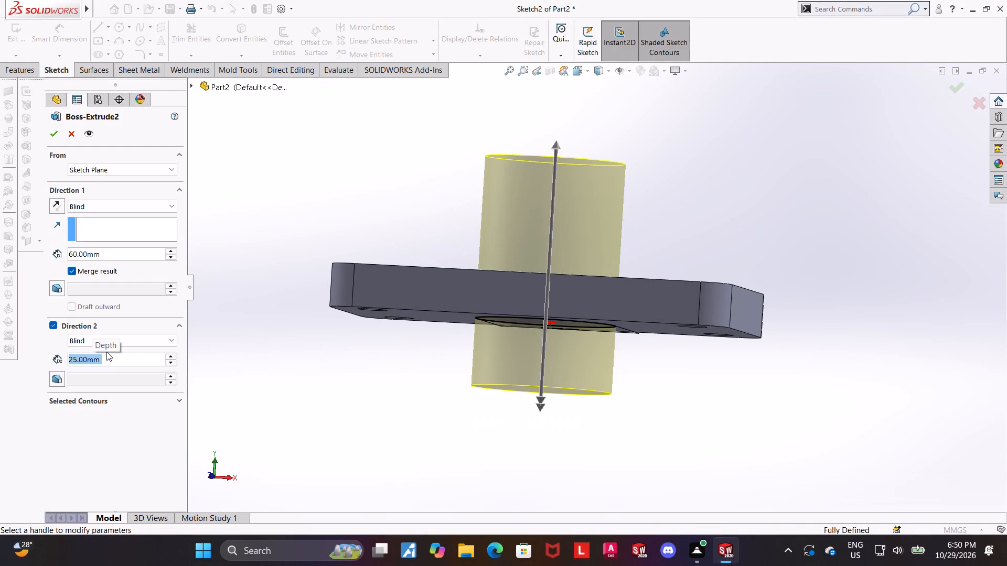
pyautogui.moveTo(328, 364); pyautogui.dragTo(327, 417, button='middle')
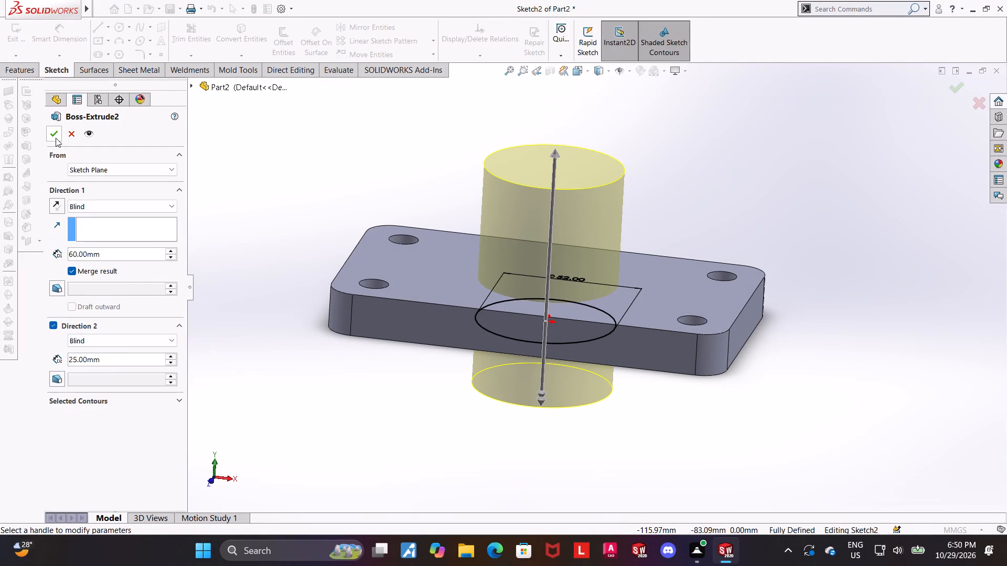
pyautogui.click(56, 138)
# Measure the distance between the boss's bottom and top faces.
pyautogui.moveTo(770, 247); pyautogui.dragTo(765, 188, button='middle')
pyautogui.scroll(-1, 788, 255)
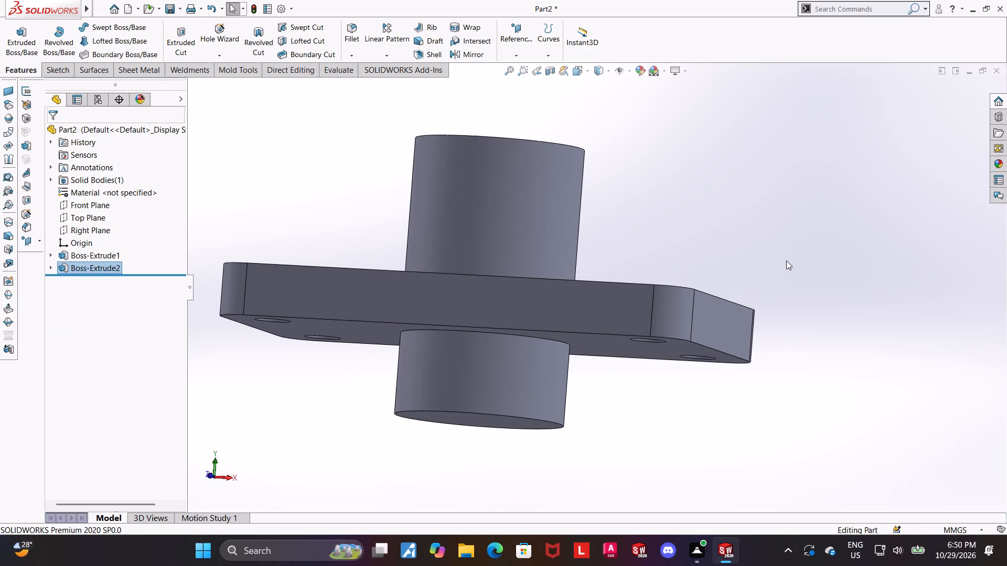
pyautogui.click(336, 73)
pyautogui.click(105, 30)
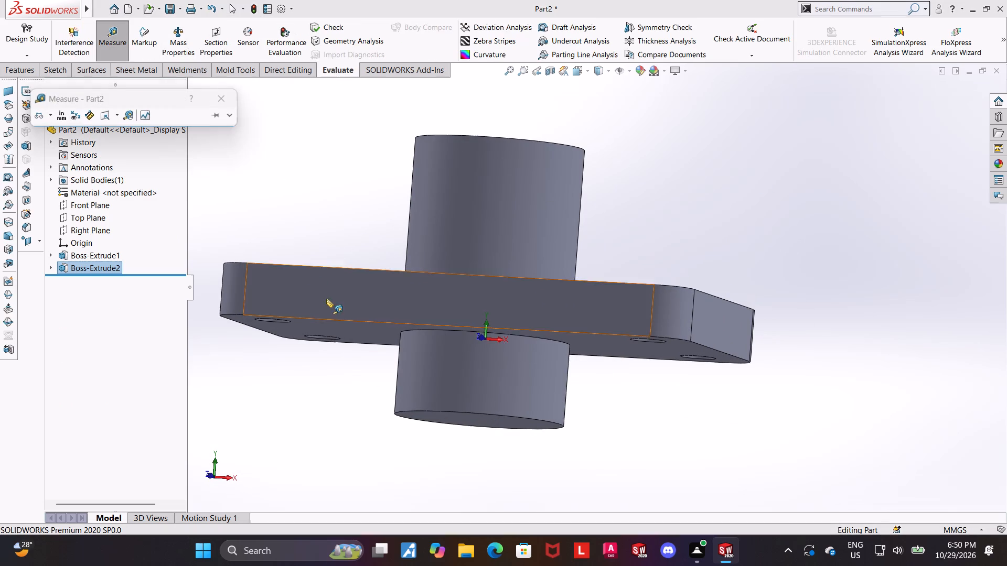
pyautogui.moveTo(326, 299); pyautogui.dragTo(329, 243, button='middle')
pyautogui.click(535, 396)
pyautogui.moveTo(608, 129); pyautogui.dragTo(613, 309, button='middle')
pyautogui.click(524, 191)
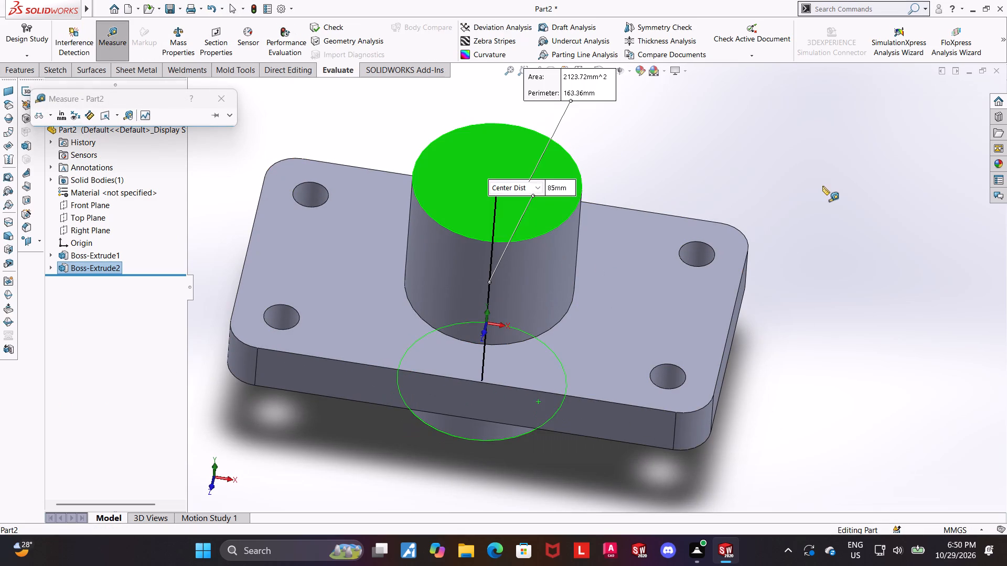
pyautogui.scroll(1, 776, 204)
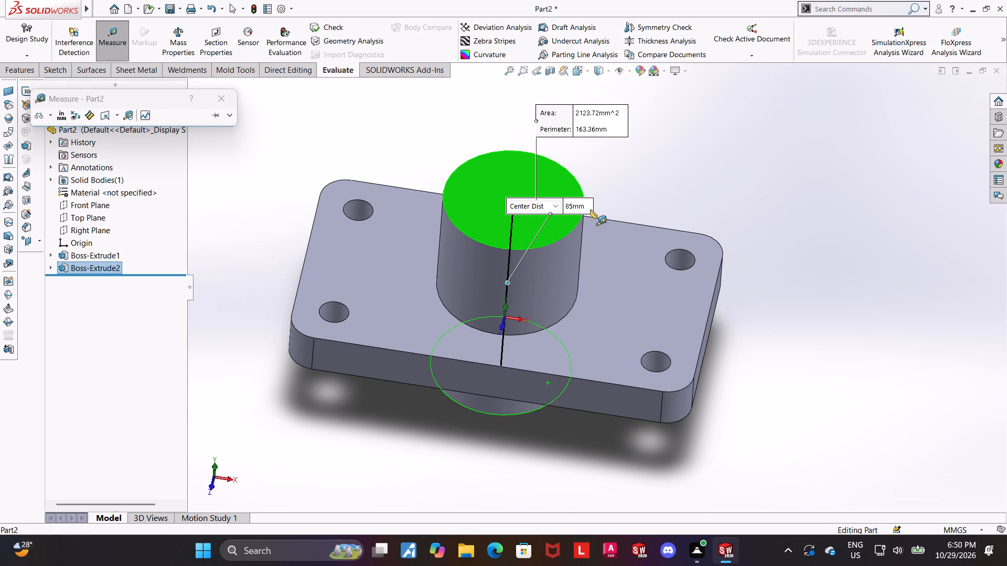
pyautogui.scroll(-1, 590, 210)
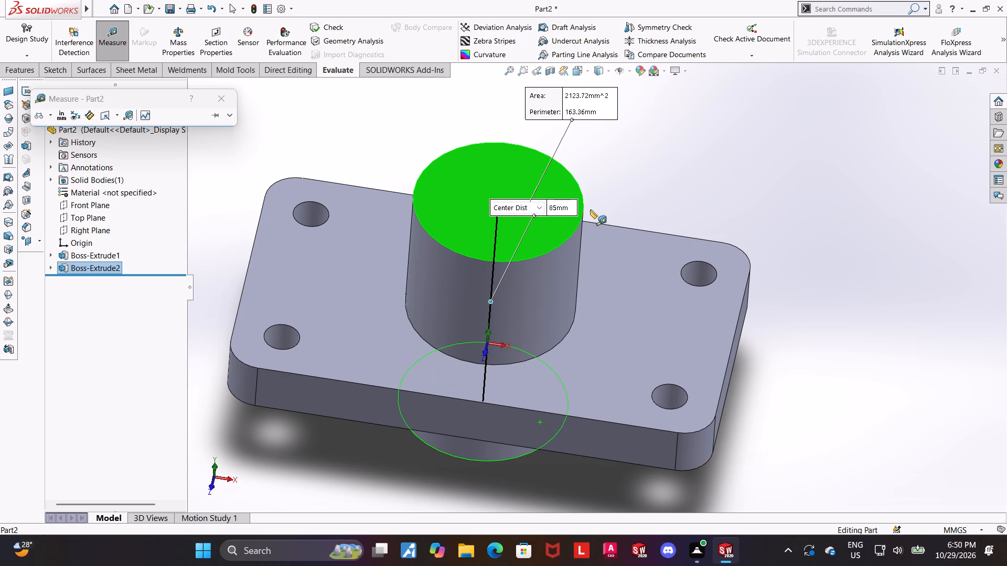
pyautogui.scroll(1, 640, 221)
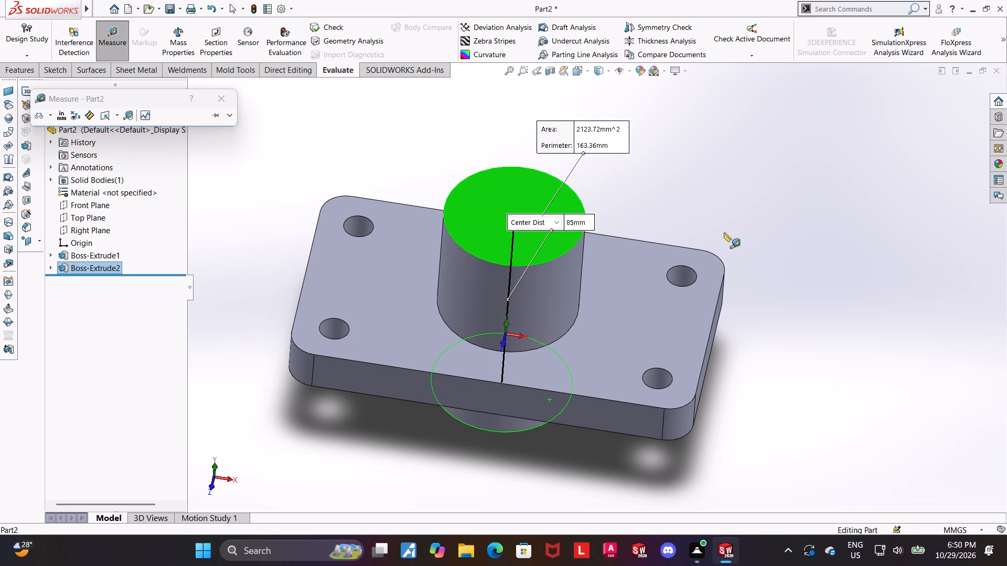
pyautogui.press('Escape')
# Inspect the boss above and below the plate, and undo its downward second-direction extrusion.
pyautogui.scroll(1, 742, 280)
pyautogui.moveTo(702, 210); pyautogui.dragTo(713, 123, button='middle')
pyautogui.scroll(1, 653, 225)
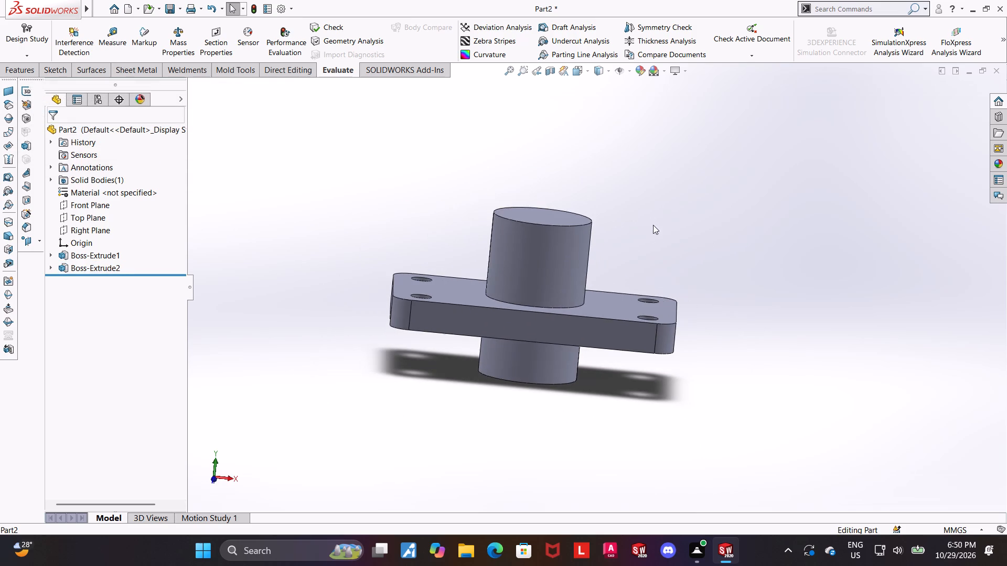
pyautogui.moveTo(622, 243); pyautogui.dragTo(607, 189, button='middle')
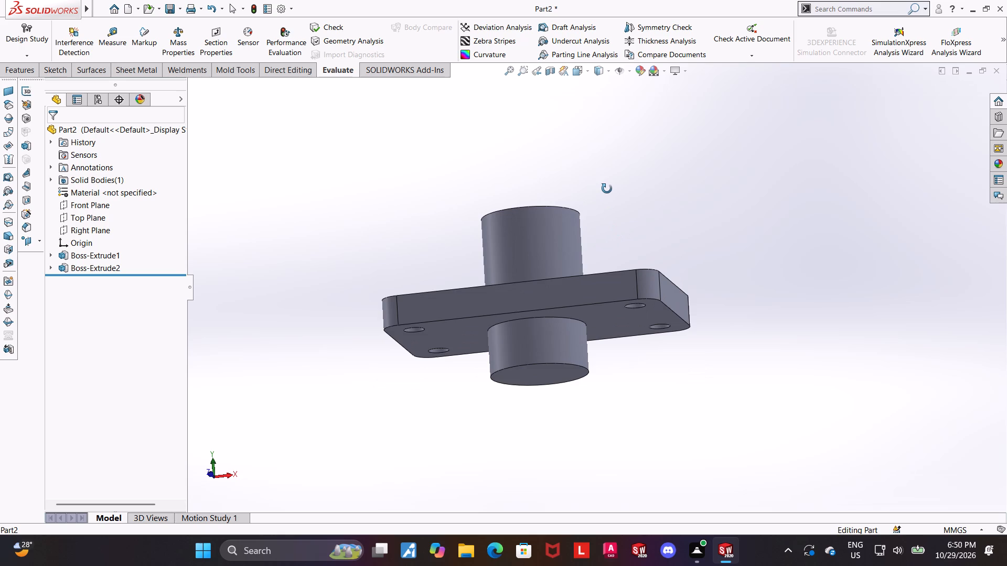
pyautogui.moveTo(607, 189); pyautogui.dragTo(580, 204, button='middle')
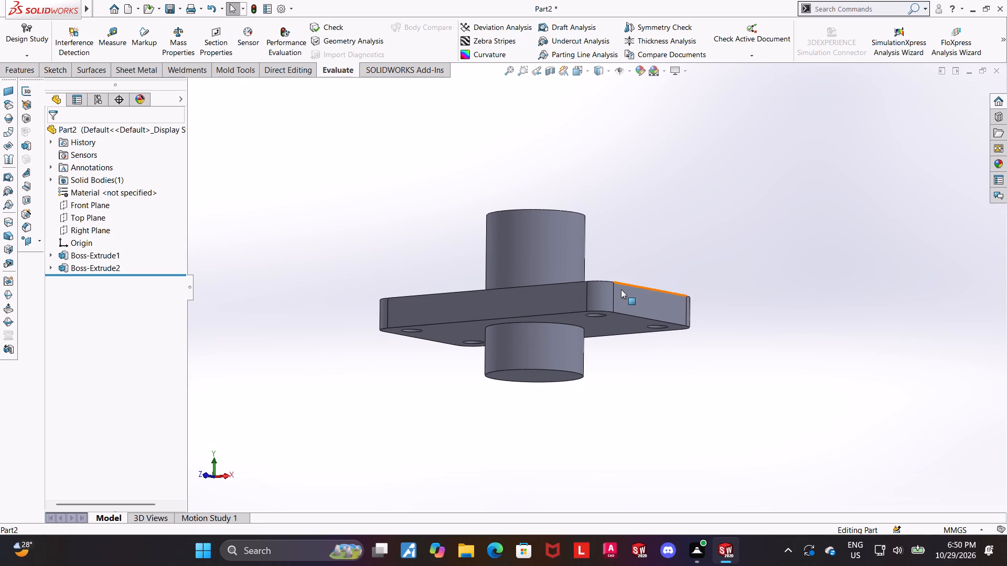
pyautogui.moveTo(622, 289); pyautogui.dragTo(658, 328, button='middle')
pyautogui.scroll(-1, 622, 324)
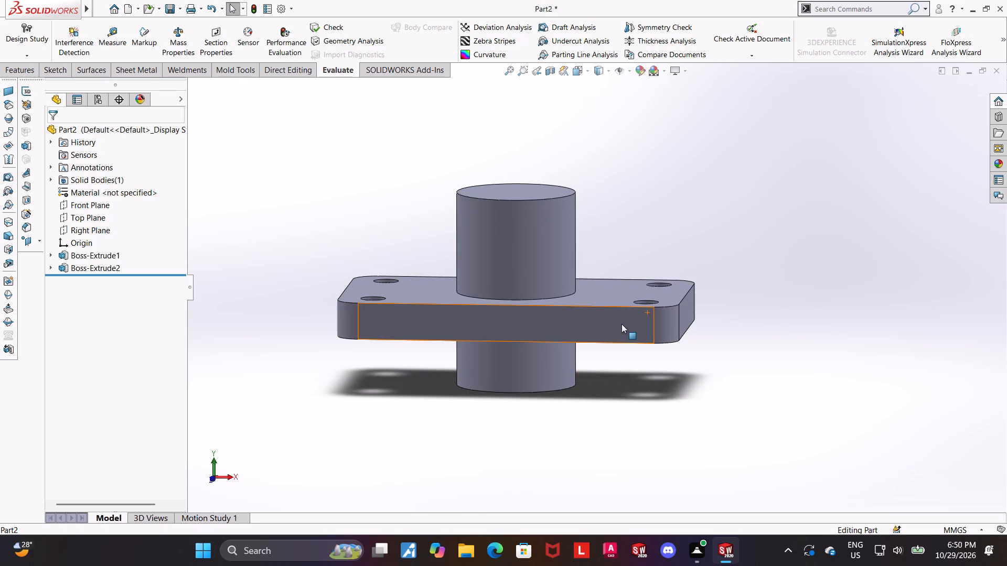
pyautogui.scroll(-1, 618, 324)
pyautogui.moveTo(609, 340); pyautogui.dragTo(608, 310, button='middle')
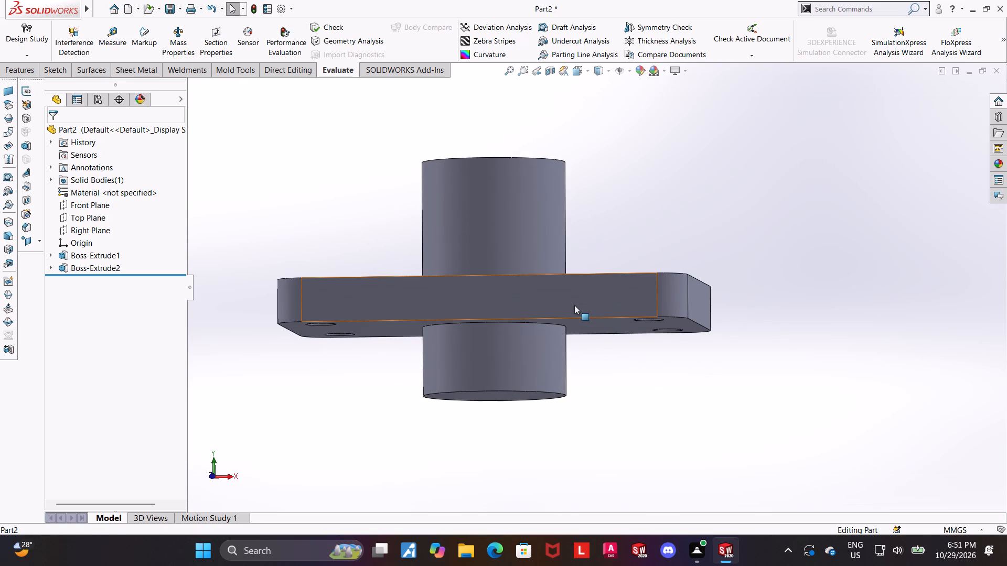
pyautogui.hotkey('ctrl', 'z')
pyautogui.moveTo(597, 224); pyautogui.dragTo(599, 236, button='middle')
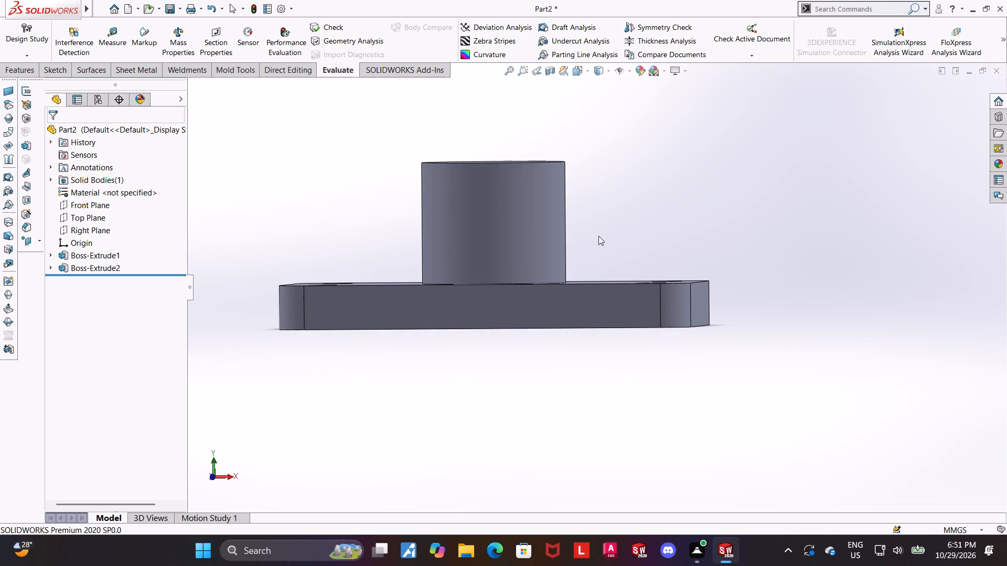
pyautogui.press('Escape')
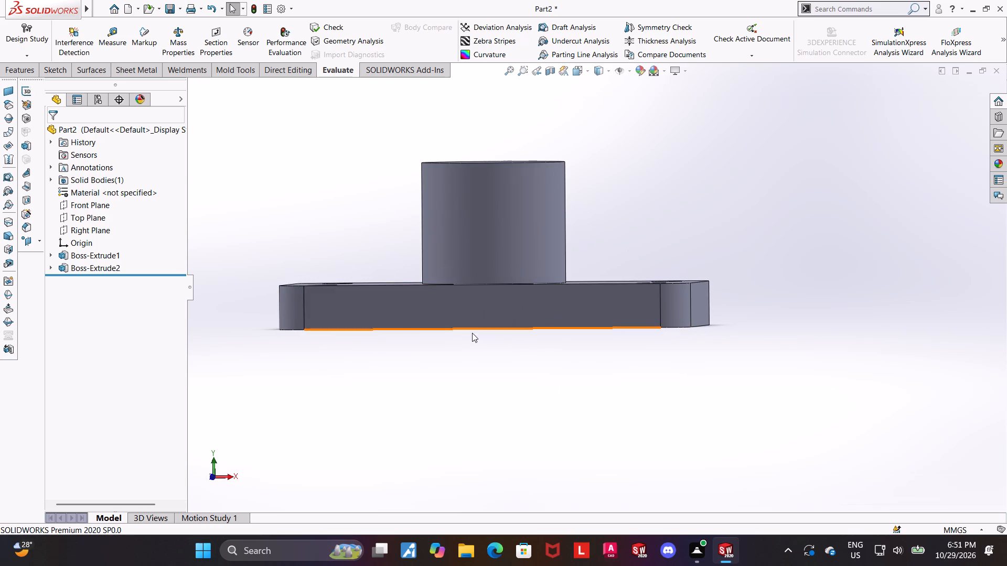
# Start a sketch on the Front Plane, viewed normal to it, and draw a corner rectangle about 23 mm tall down from the plate's bottom edge.
pyautogui.scroll(-1, 472, 333)
pyautogui.moveTo(472, 333); pyautogui.dragTo(481, 335, button='middle')
pyautogui.click(91, 206)
pyautogui.click(96, 192)
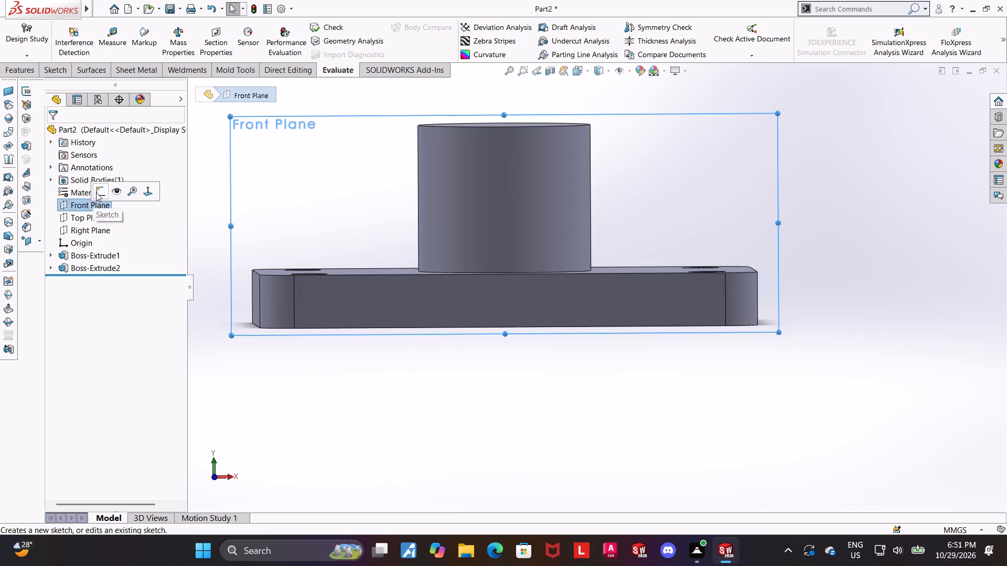
pyautogui.click(94, 285)
pyautogui.click(120, 274)
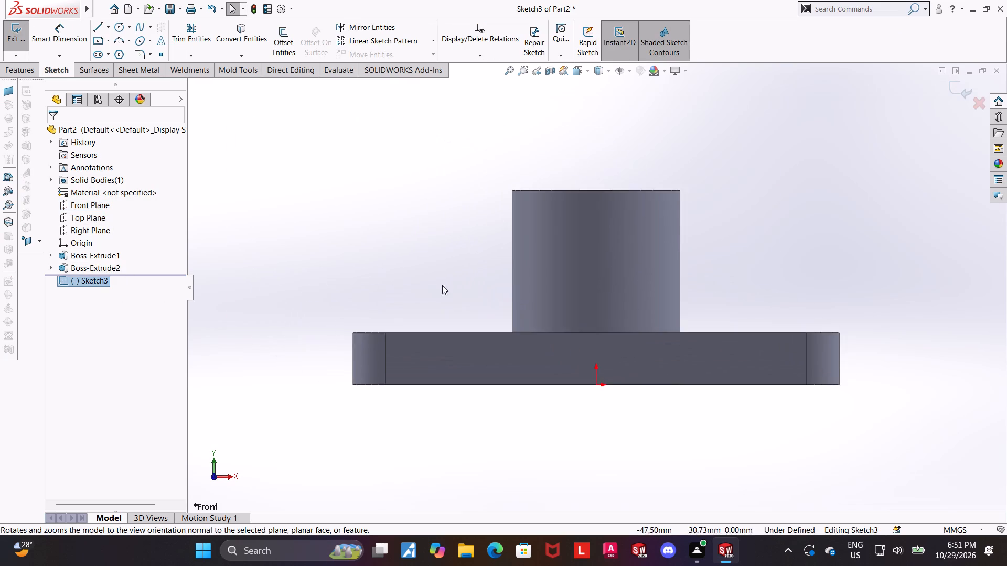
pyautogui.scroll(3, 521, 300)
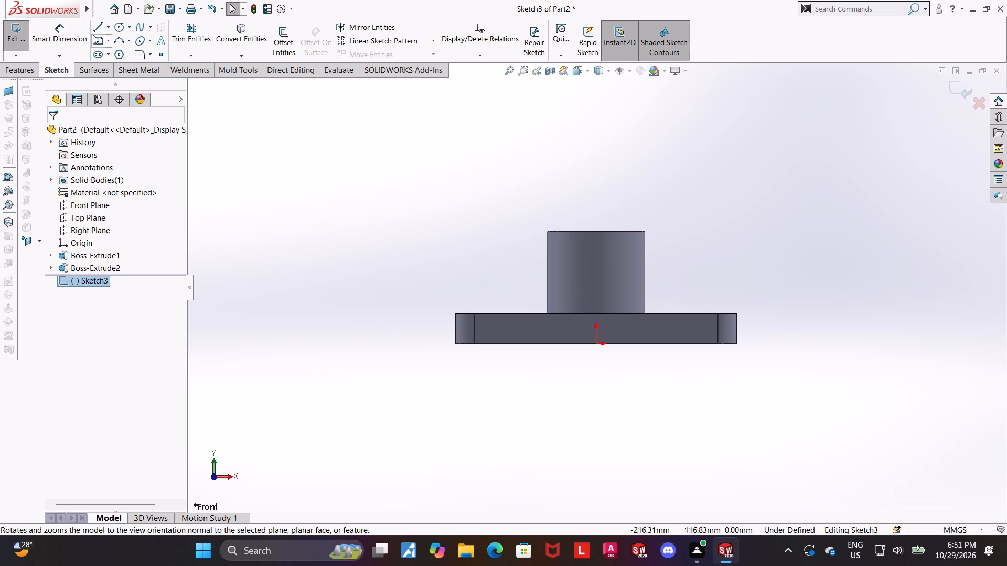
pyautogui.click(110, 41)
pyautogui.click(109, 58)
pyautogui.click(515, 342)
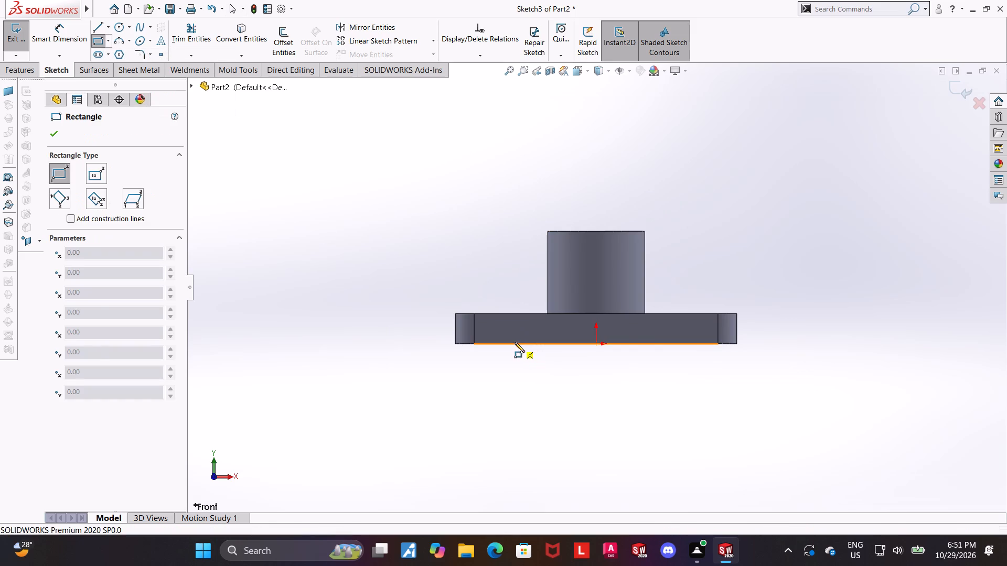
pyautogui.click(667, 387)
pyautogui.press('Escape')
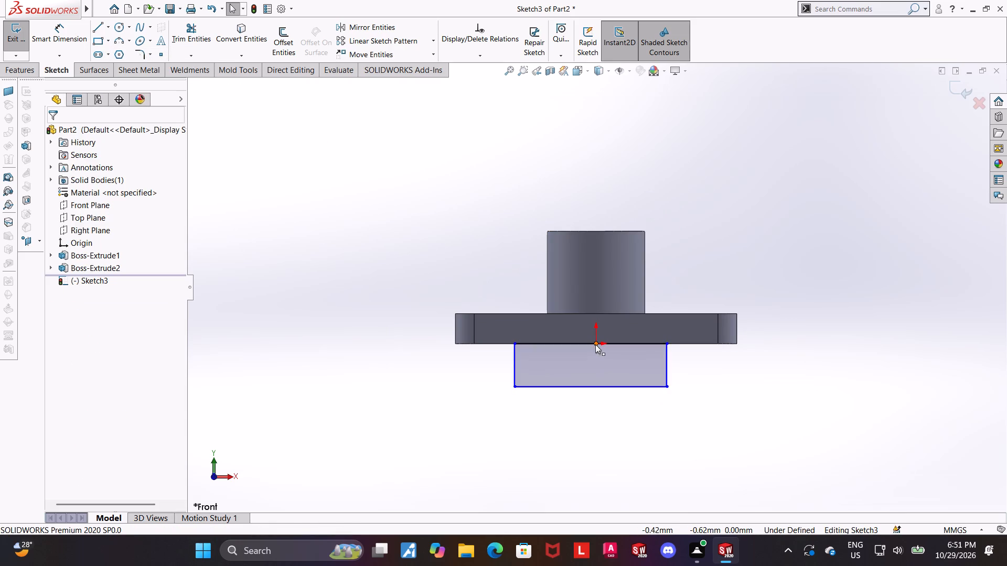
# Add a Vertical relation between the origin and the midpoint of the rectangle's lower line.
pyautogui.click(595, 344)
pyautogui.keyDown('ctrl'); pyautogui.click(593, 387); pyautogui.keyUp('ctrl')
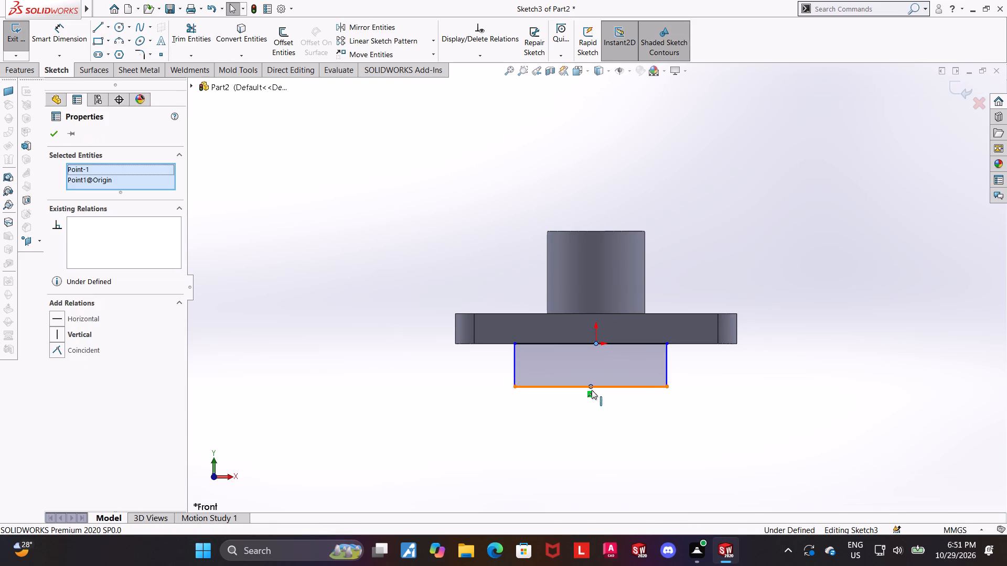
pyautogui.click(57, 328)
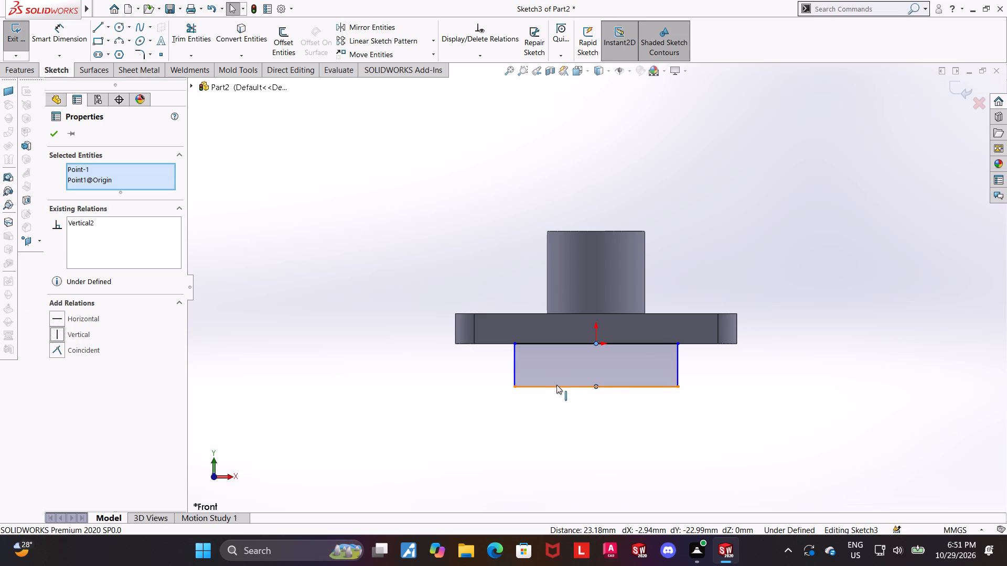
pyautogui.click(802, 444)
# Dimension the rectangle's width as 80 mm.
pyautogui.scroll(-1, 741, 396)
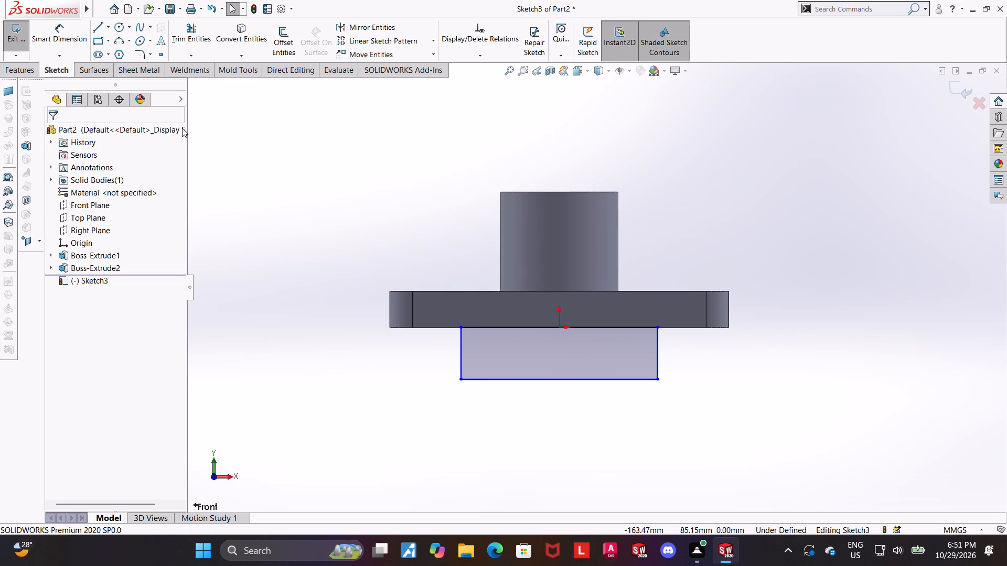
pyautogui.click(62, 28)
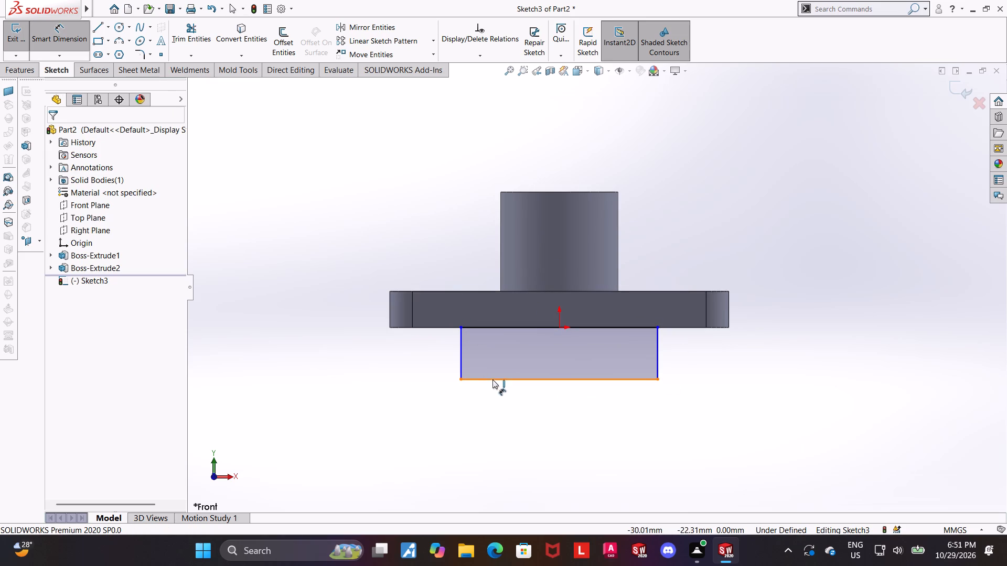
pyautogui.click(492, 380)
pyautogui.click(493, 428)
pyautogui.write('80')
pyautogui.press('Return')
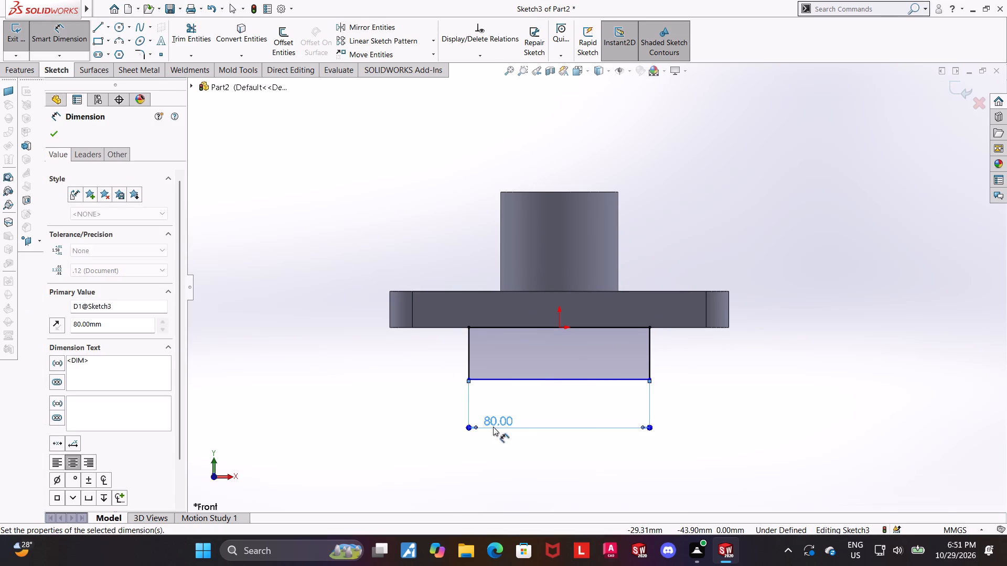
pyautogui.press('Escape')
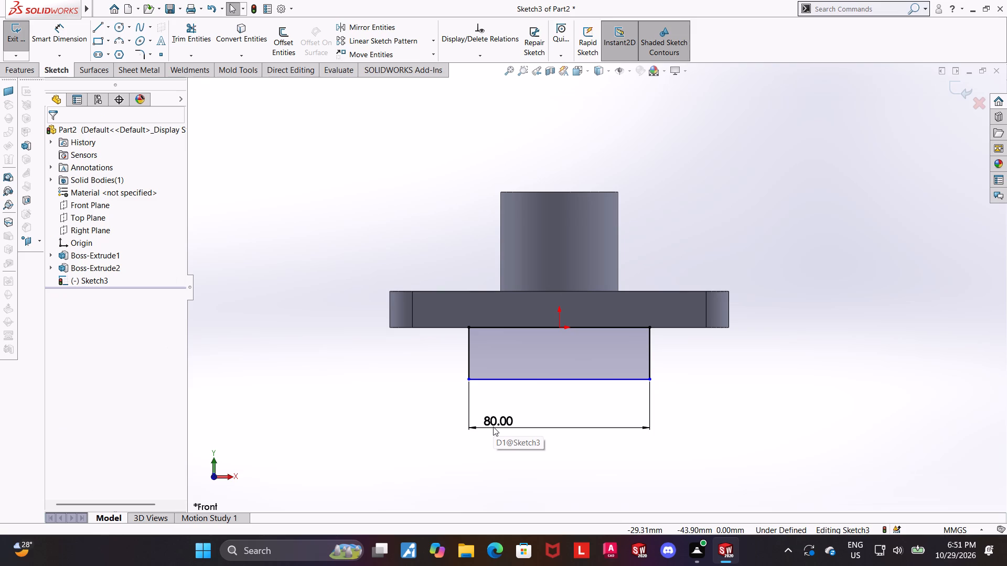
# Dimension the rectangle's height as 9 mm between its upper and lower lines.
pyautogui.click(52, 27)
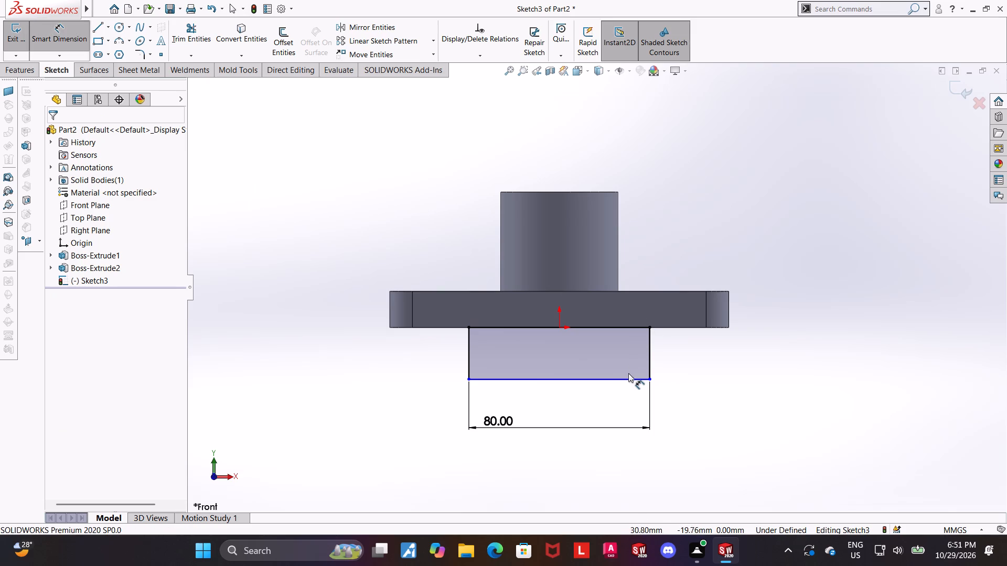
pyautogui.click(630, 377)
pyautogui.click(637, 329)
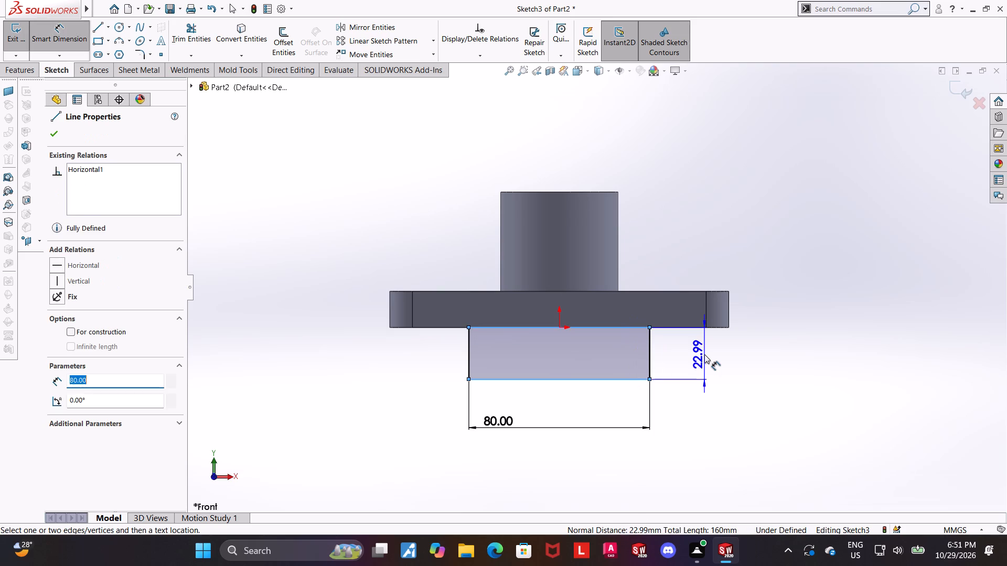
pyautogui.click(704, 354)
pyautogui.press('9')
pyautogui.press('Return')
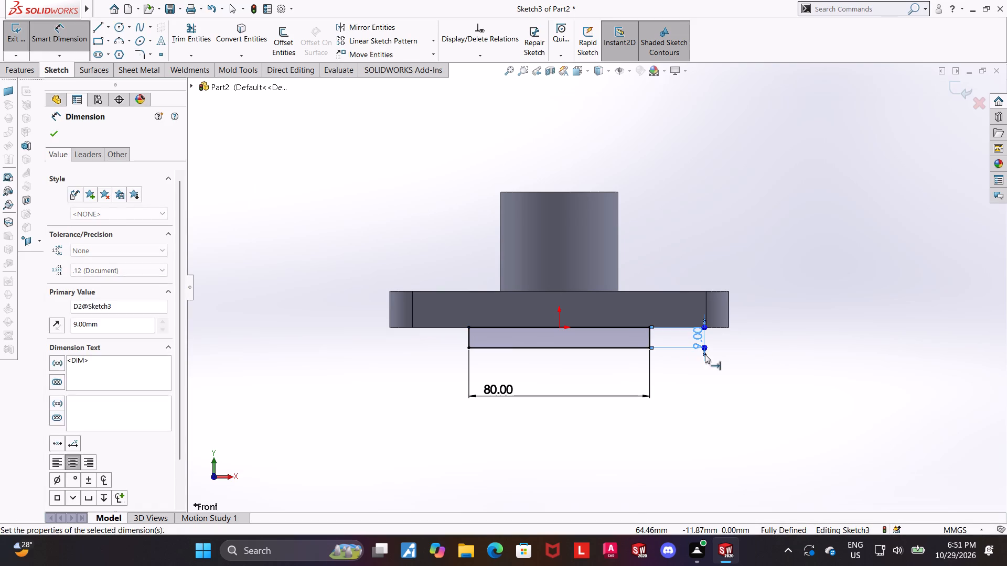
pyautogui.press('Escape')
pyautogui.click(871, 344)
# Close the 80 x 9 mm rectangle sketch and extrude it as a boss, Mid Plane, 85 mm deep, merged with the plate.
pyautogui.scroll(-1, 626, 281)
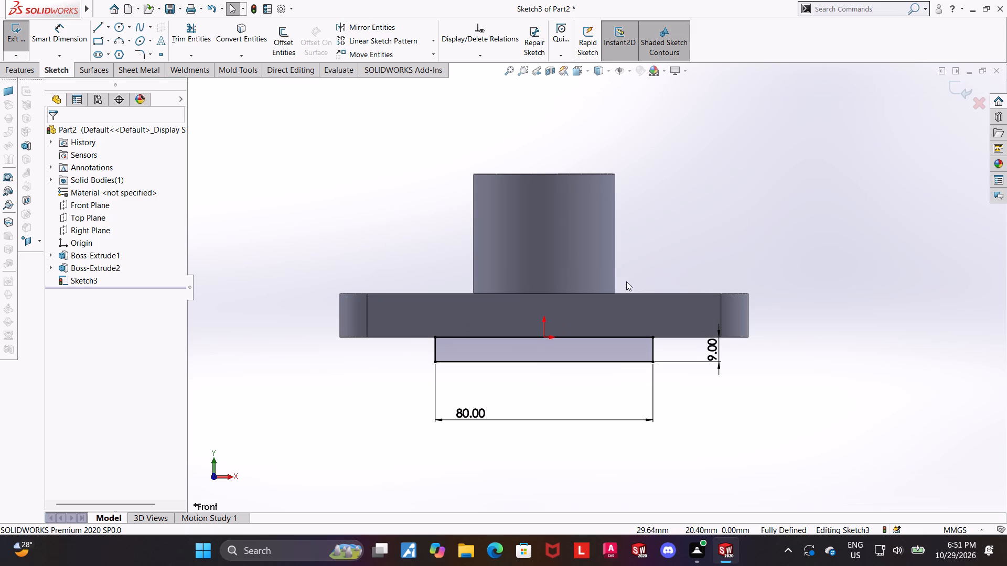
pyautogui.click(948, 97)
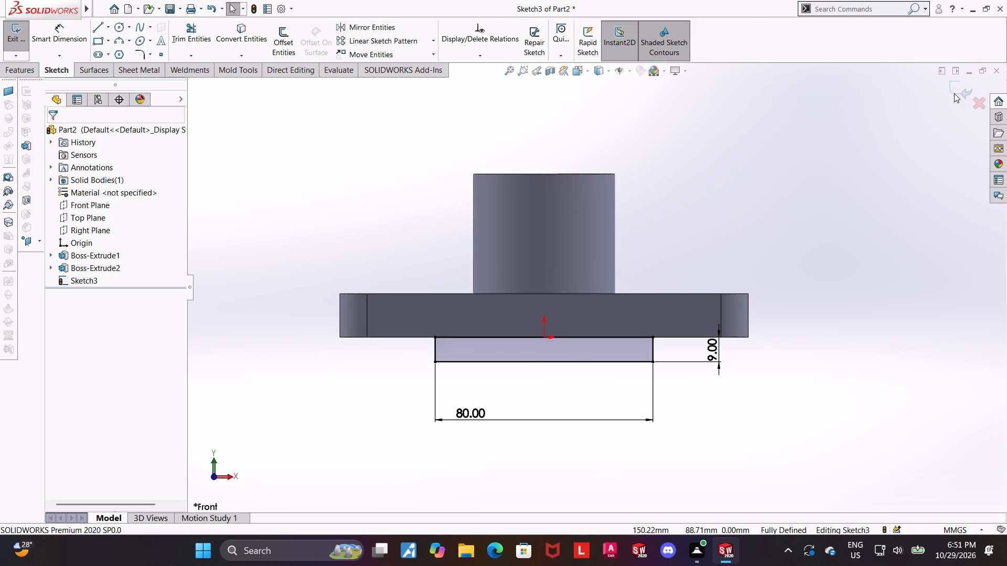
pyautogui.click(954, 93)
pyautogui.moveTo(903, 151); pyautogui.dragTo(871, 167, button='middle')
pyautogui.click(24, 66)
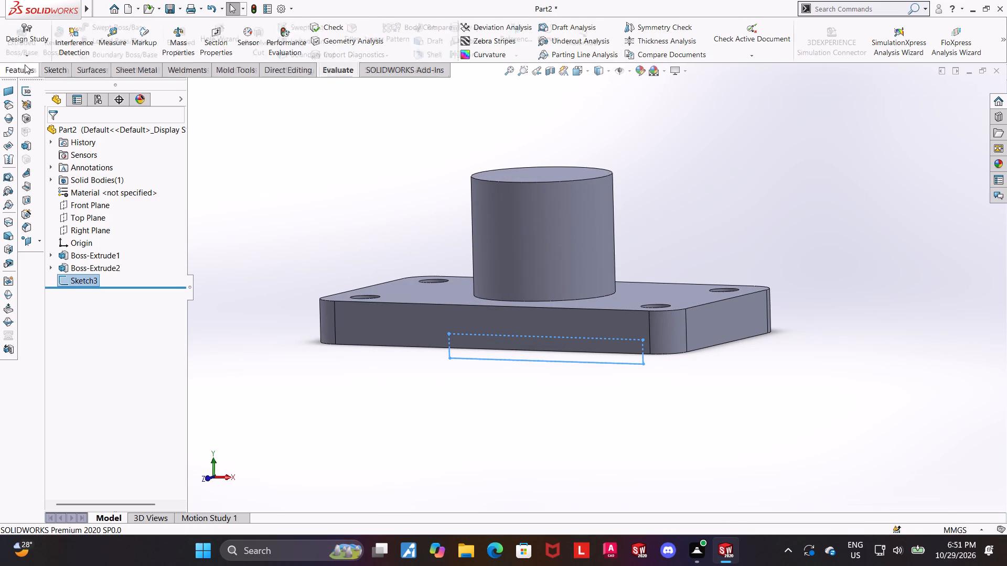
pyautogui.click(29, 36)
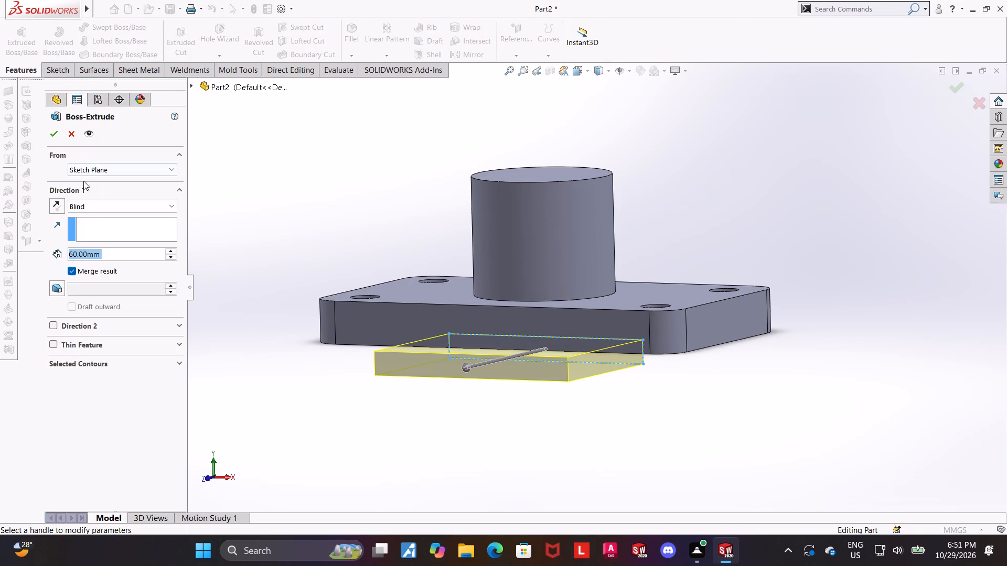
pyautogui.click(87, 204)
pyautogui.click(97, 273)
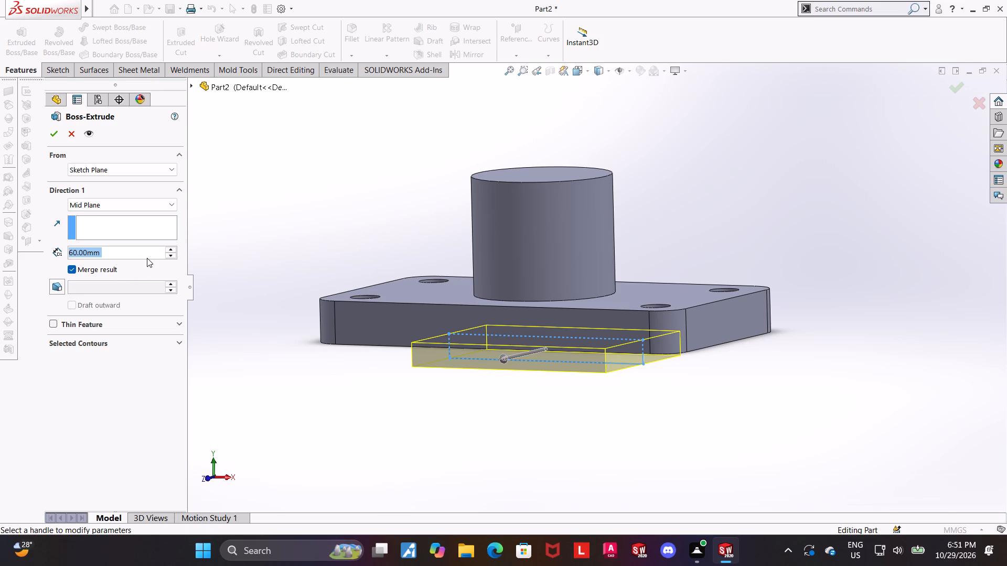
pyautogui.write('85')
pyautogui.press('Return')
pyautogui.moveTo(372, 273); pyautogui.dragTo(379, 265, button='middle')
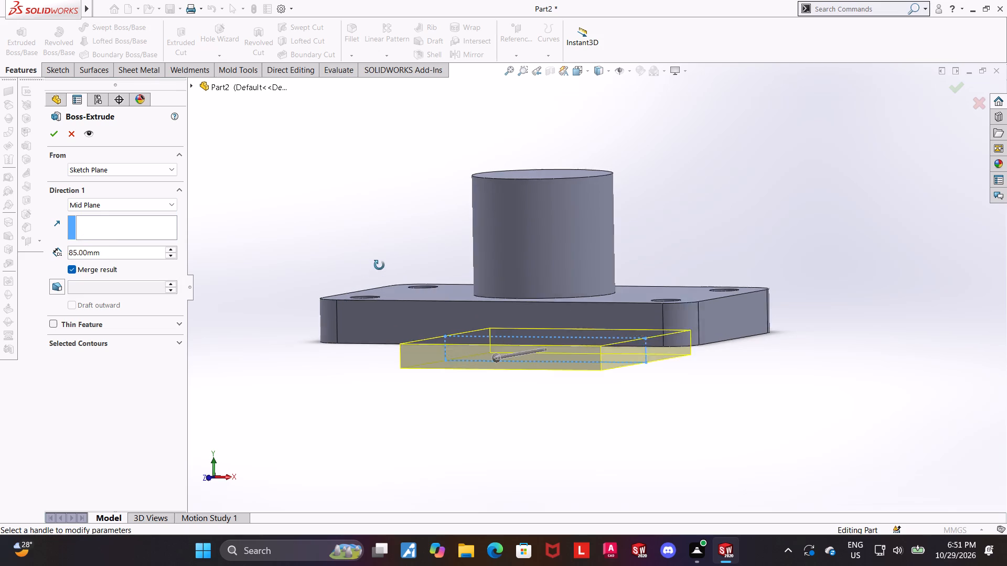
pyautogui.moveTo(379, 265); pyautogui.dragTo(378, 400, button='middle')
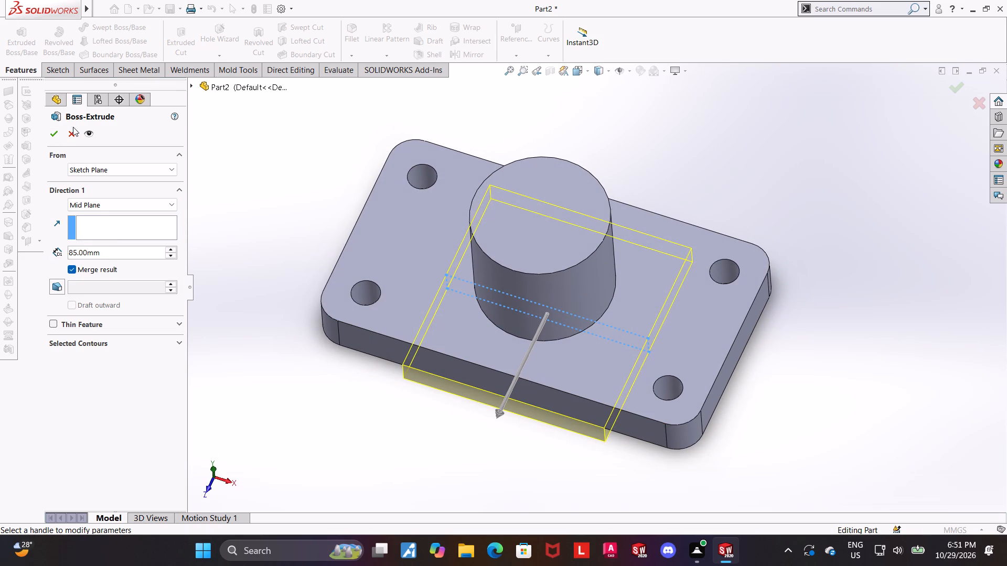
pyautogui.click(58, 131)
pyautogui.click(427, 404)
# Examine the extruded block beneath the plate from the front, above and below.
pyautogui.moveTo(428, 416); pyautogui.dragTo(448, 286, button='middle')
pyautogui.scroll(1, 448, 286)
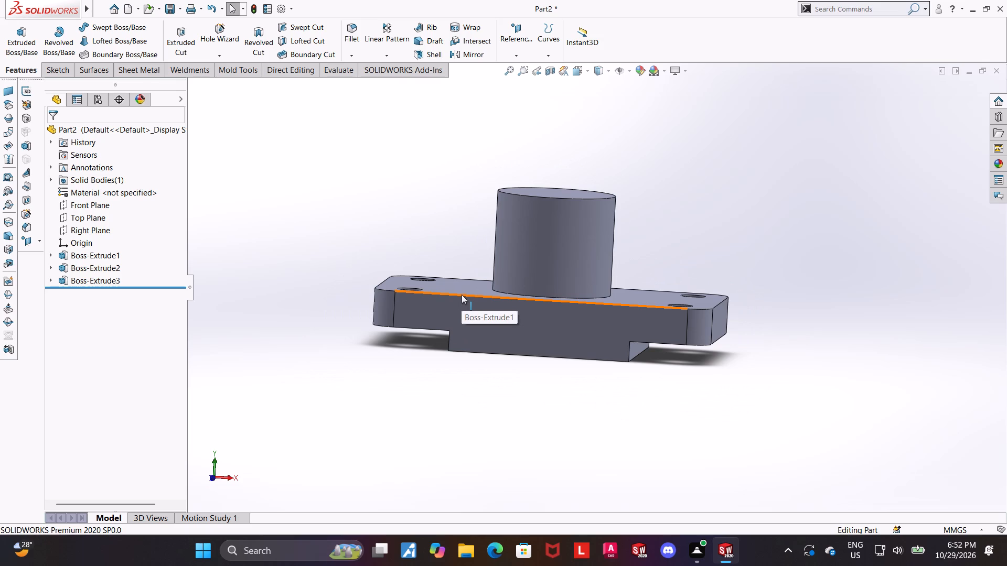
pyautogui.scroll(1, 531, 357)
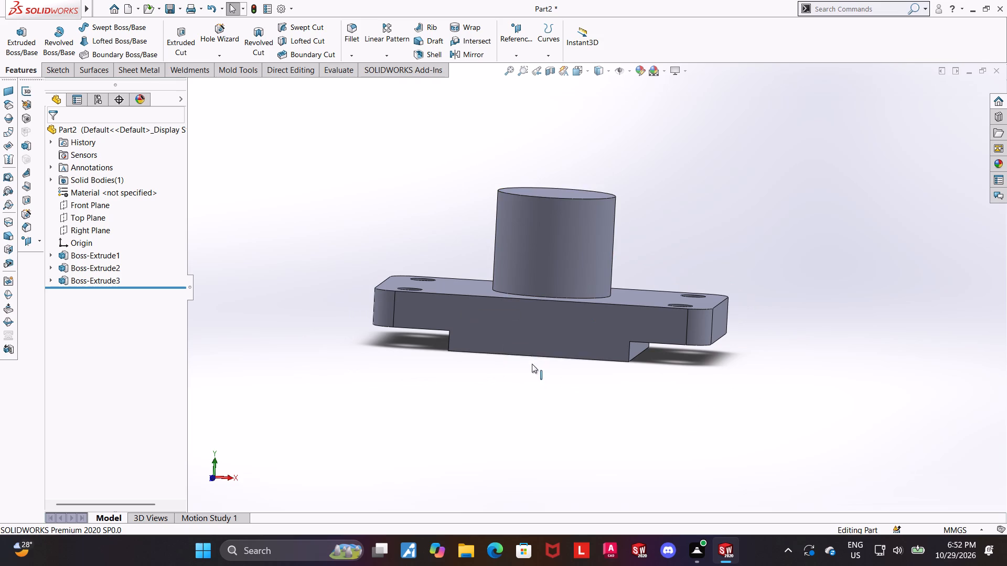
pyautogui.scroll(-3, 545, 408)
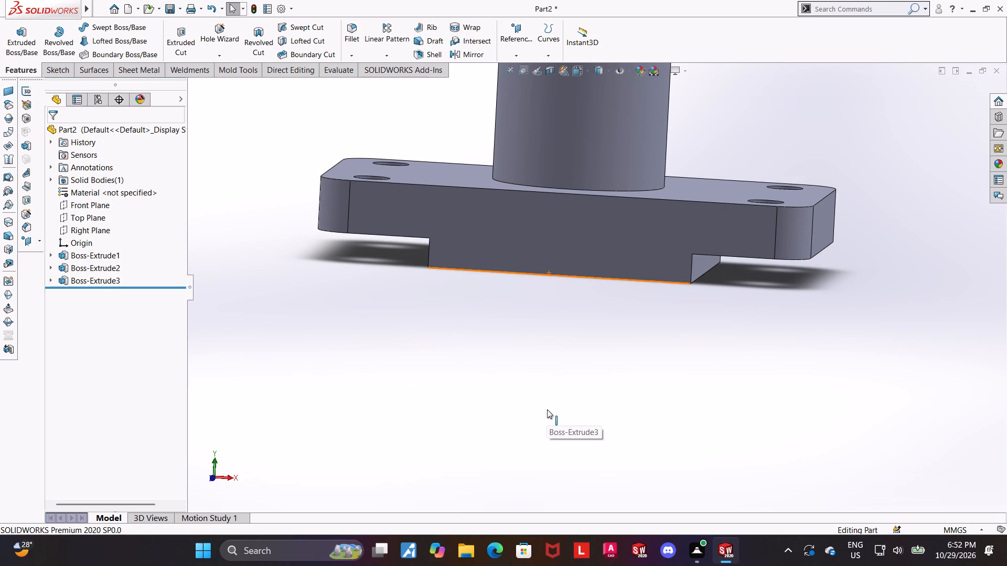
pyautogui.scroll(2, 777, 326)
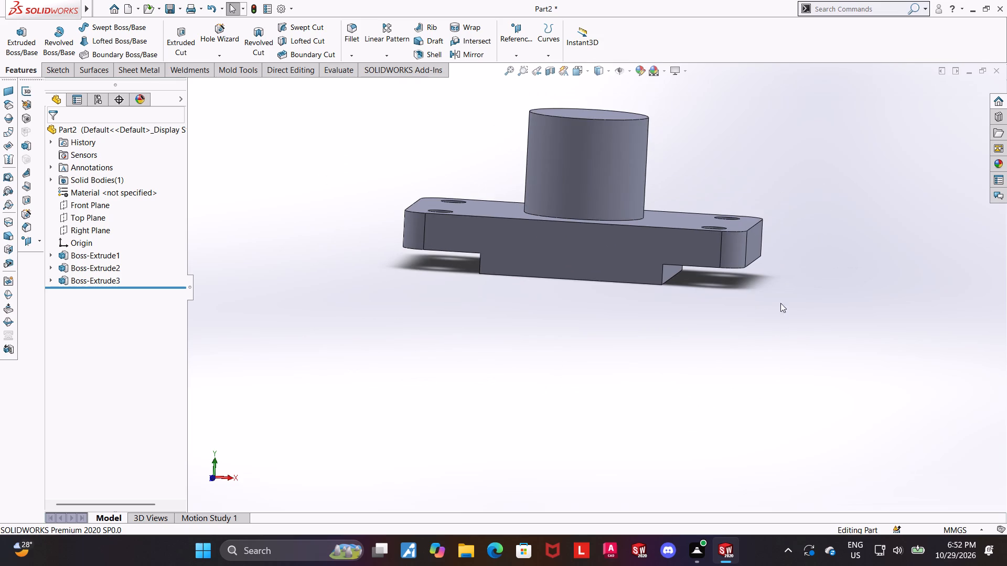
pyautogui.scroll(-1, 639, 160)
pyautogui.moveTo(720, 215); pyautogui.dragTo(709, 244, button='middle')
pyautogui.scroll(1, 768, 189)
pyautogui.scroll(-1, 763, 189)
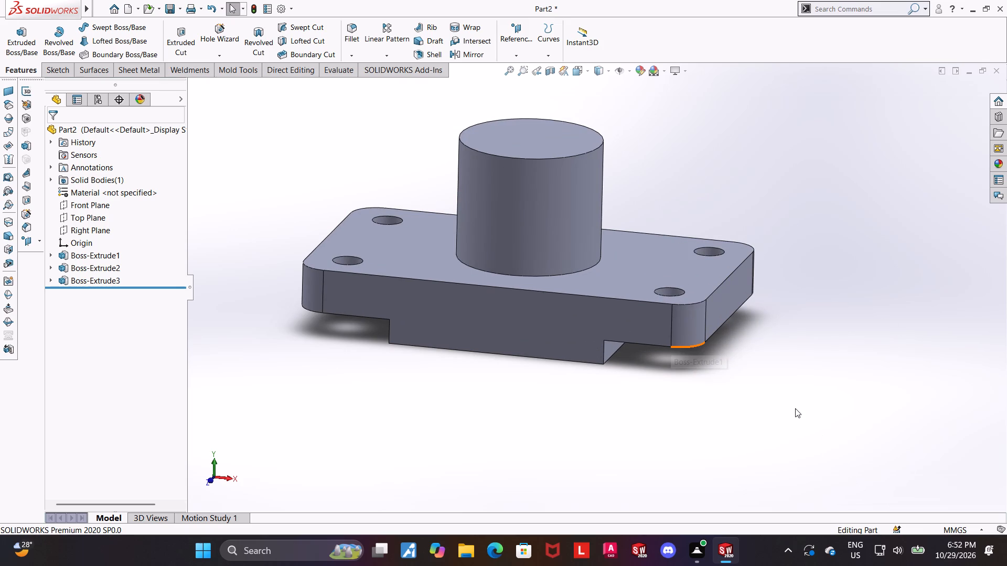
pyautogui.moveTo(763, 419); pyautogui.dragTo(784, 270, button='middle')
pyautogui.moveTo(761, 320); pyautogui.dragTo(736, 444, button='middle')
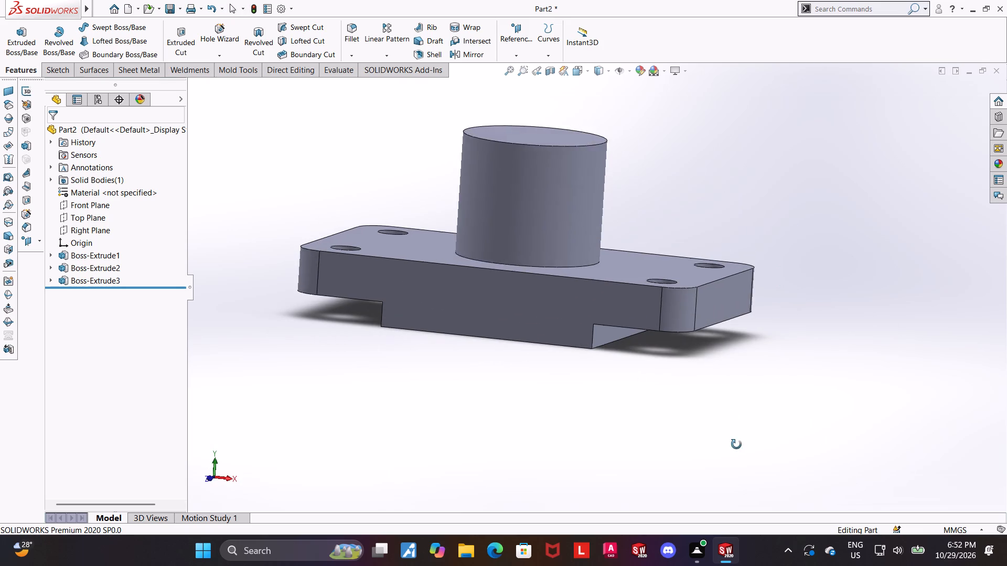
pyautogui.moveTo(736, 444); pyautogui.dragTo(736, 443, button='middle')
# Measure the distance between the cylindrical boss's top face and the underside of the lower block.
pyautogui.click(351, 77)
pyautogui.click(102, 41)
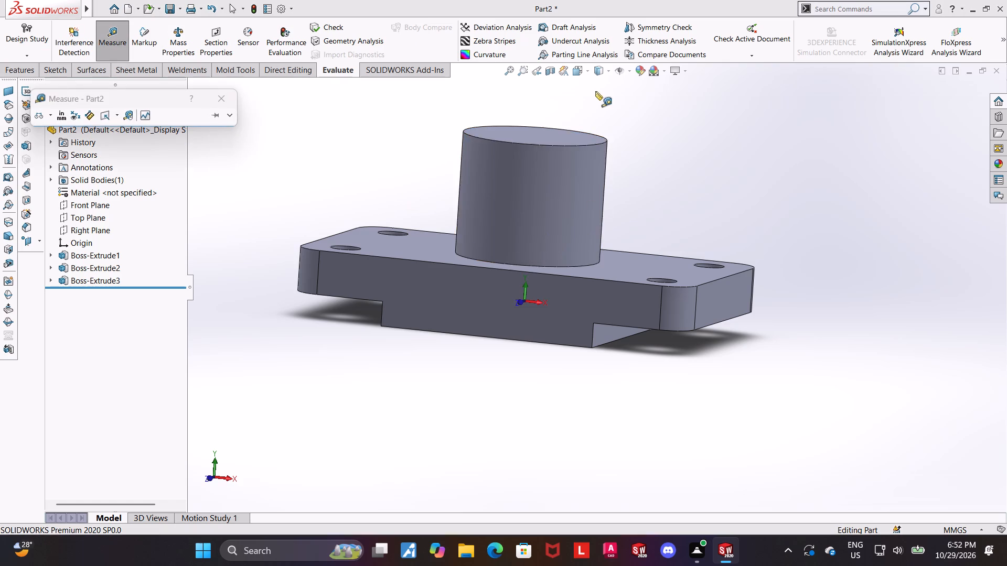
pyautogui.moveTo(619, 155); pyautogui.dragTo(617, 202, button='middle')
pyautogui.click(554, 125)
pyautogui.moveTo(747, 314); pyautogui.dragTo(754, 177, button='middle')
pyautogui.click(539, 344)
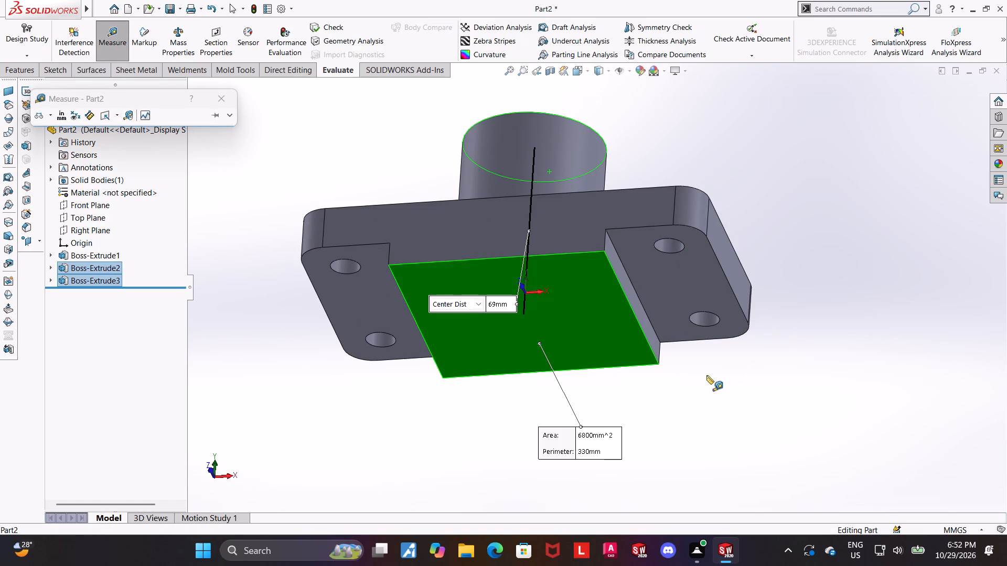
pyautogui.press('Escape')
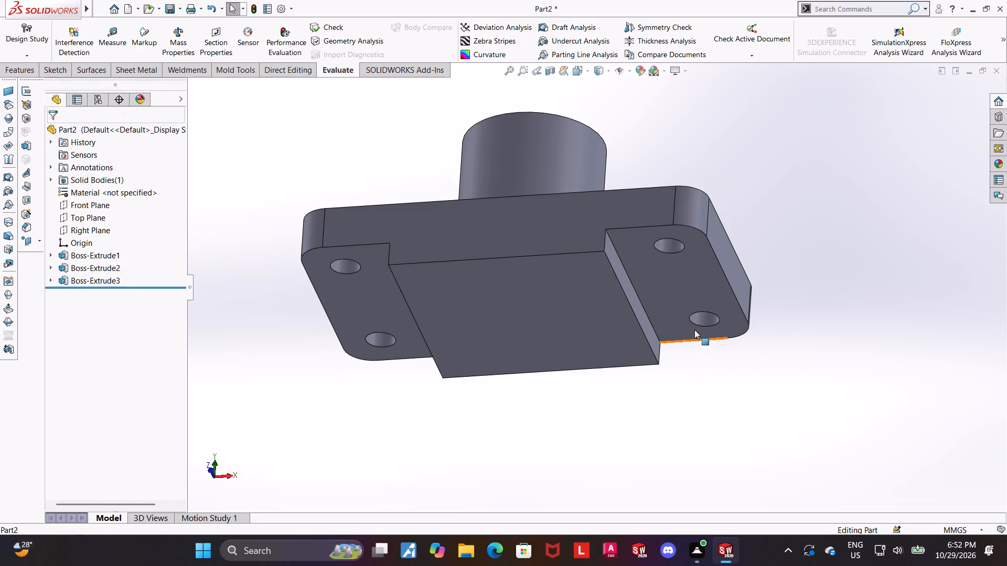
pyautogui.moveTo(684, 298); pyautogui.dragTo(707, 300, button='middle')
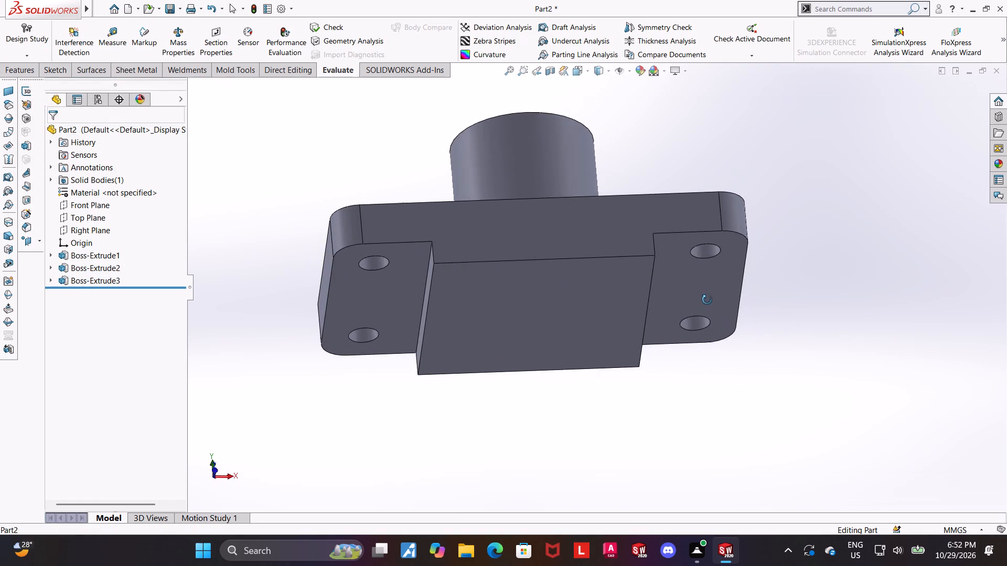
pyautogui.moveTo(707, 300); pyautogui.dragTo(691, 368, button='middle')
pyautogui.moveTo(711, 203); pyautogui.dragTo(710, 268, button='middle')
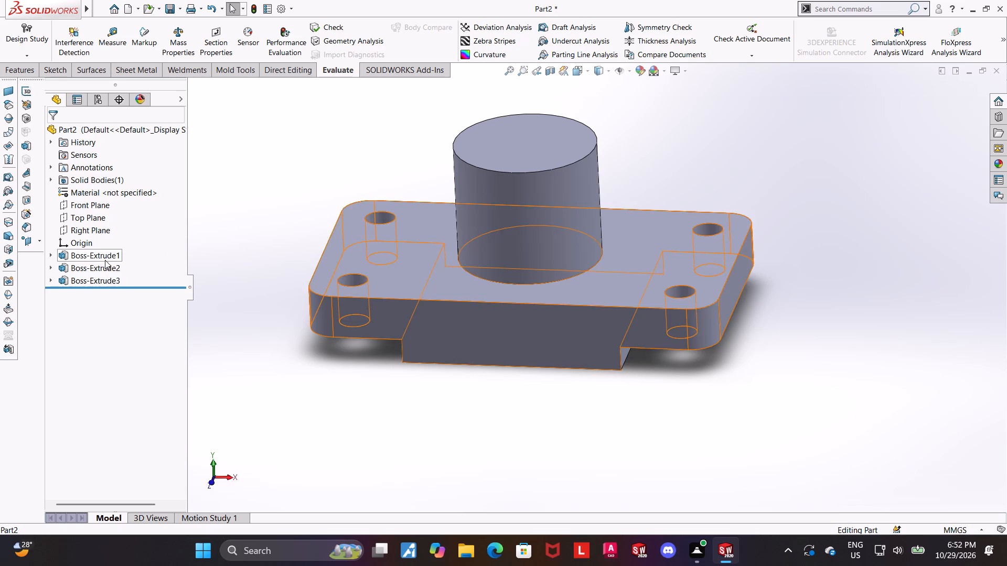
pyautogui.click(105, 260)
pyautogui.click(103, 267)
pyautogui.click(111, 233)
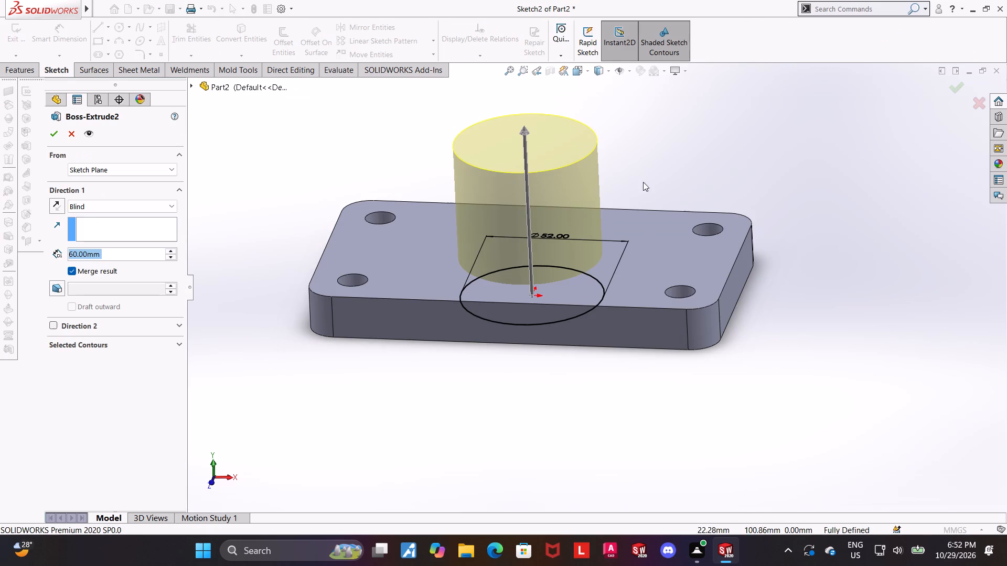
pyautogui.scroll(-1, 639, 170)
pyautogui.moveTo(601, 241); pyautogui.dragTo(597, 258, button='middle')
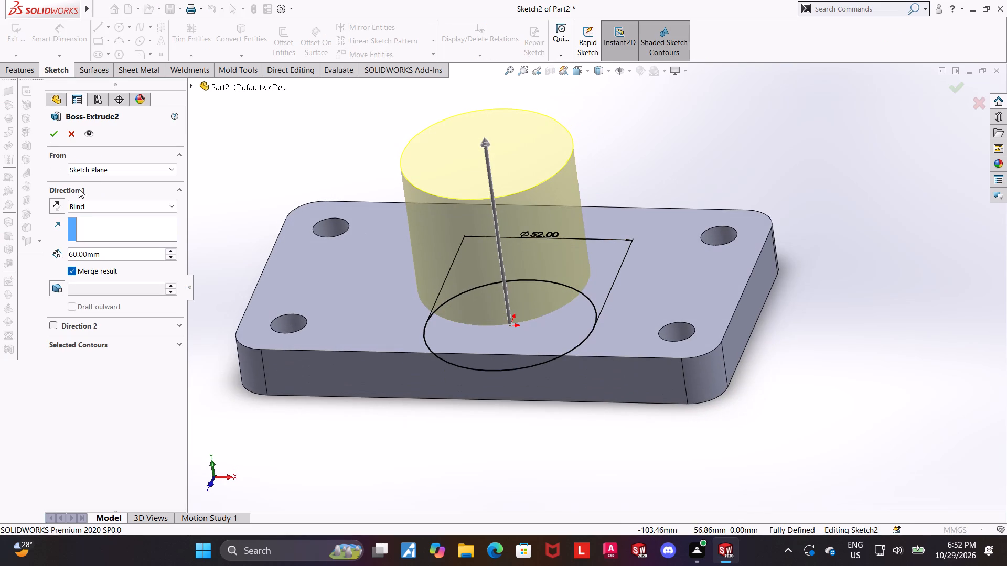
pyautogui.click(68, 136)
# Change the sketch plane of the cylindrical boss's circle from the Top Plane to the plate's top face.
pyautogui.click(55, 270)
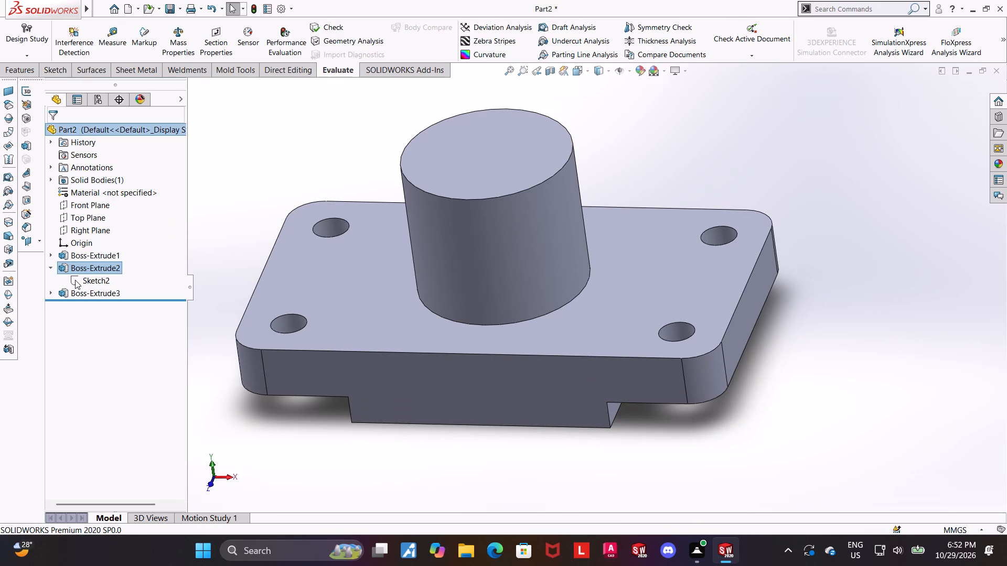
pyautogui.click(75, 280)
pyautogui.click(94, 249)
pyautogui.click(484, 271)
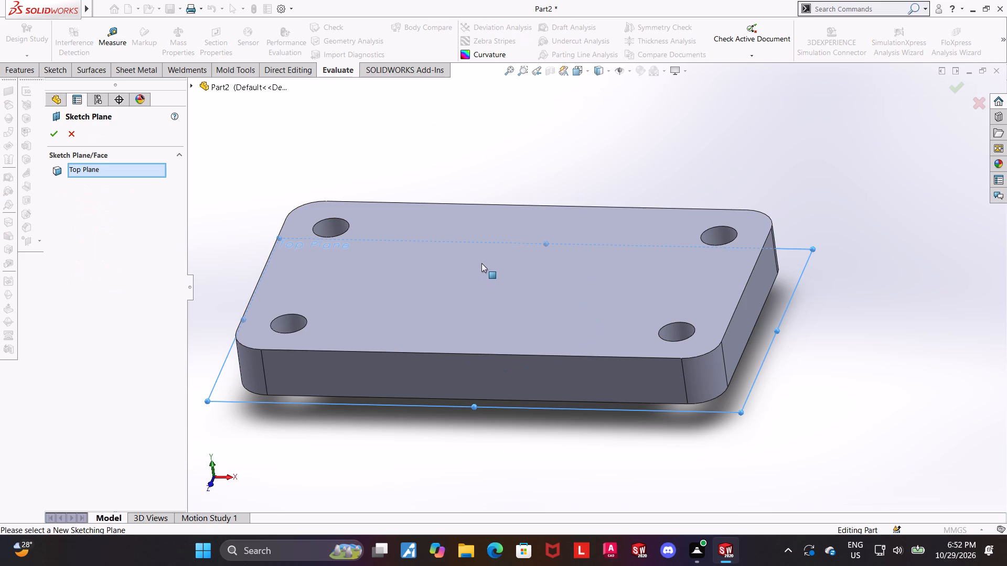
pyautogui.click(54, 129)
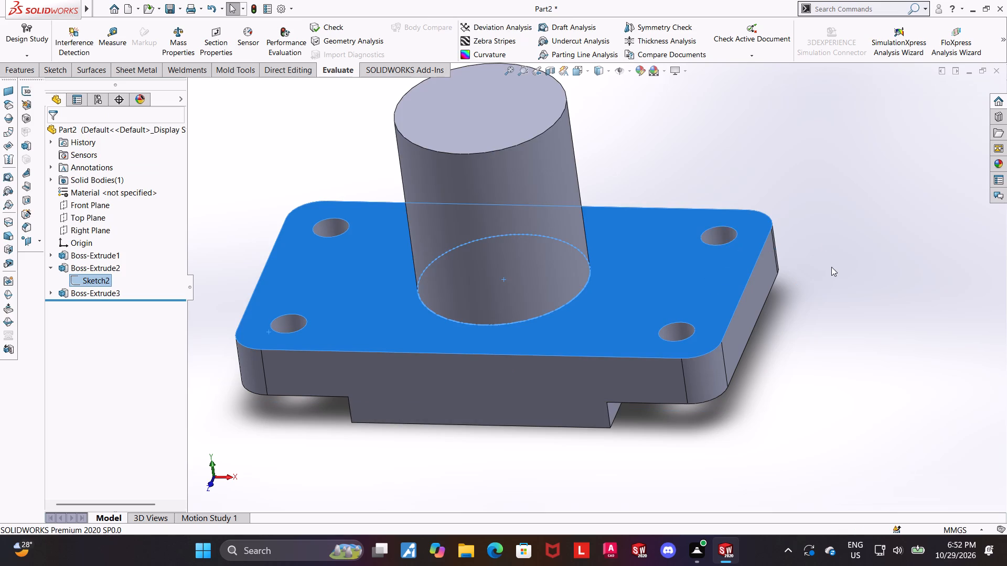
pyautogui.scroll(1, 831, 267)
pyautogui.click(849, 299)
# Measure again between the cylindrical boss's top face and the underside of the lower block.
pyautogui.moveTo(785, 357); pyautogui.dragTo(795, 306, button='middle')
pyautogui.scroll(1, 760, 256)
pyautogui.scroll(-3, 760, 256)
pyautogui.click(113, 40)
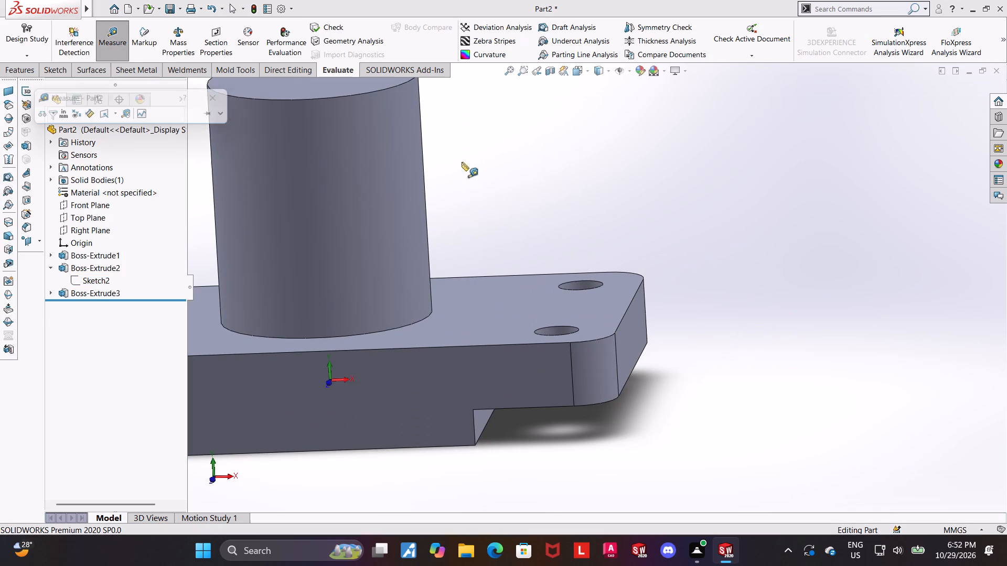
pyautogui.scroll(3, 680, 288)
pyautogui.moveTo(570, 239); pyautogui.dragTo(588, 331, button='middle')
pyautogui.click(457, 221)
pyautogui.moveTo(659, 408); pyautogui.dragTo(631, 250, button='middle')
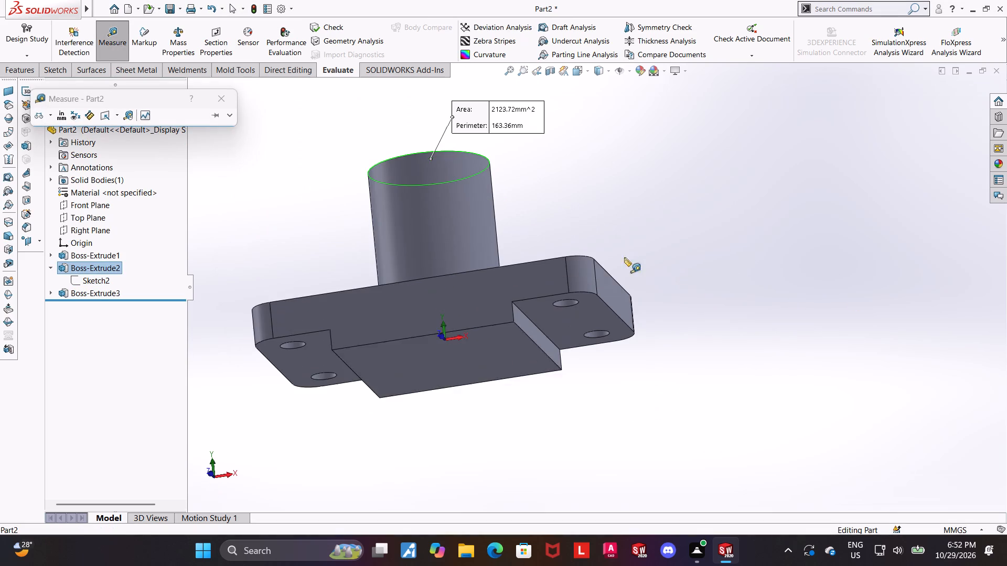
pyautogui.click(506, 353)
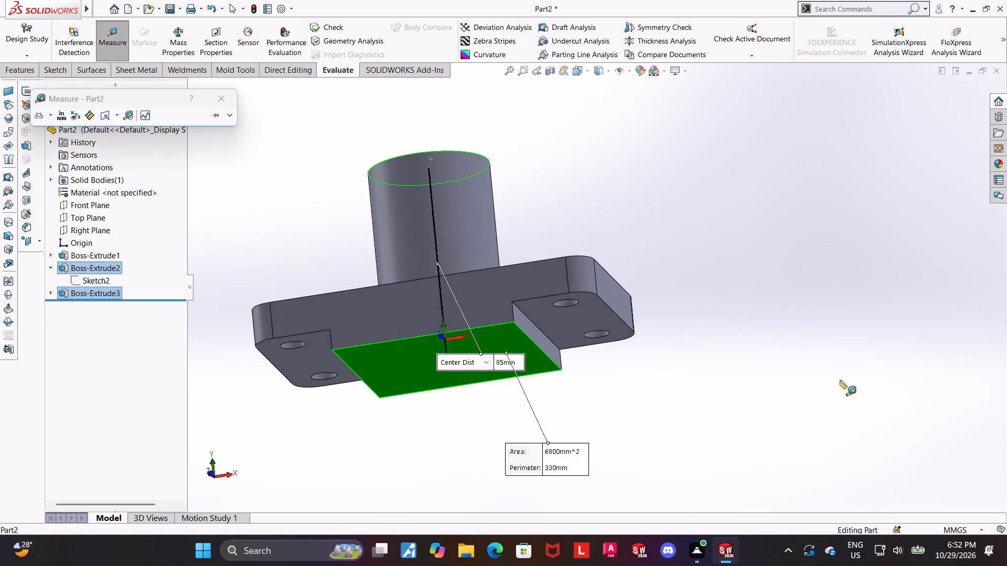
pyautogui.press('Escape')
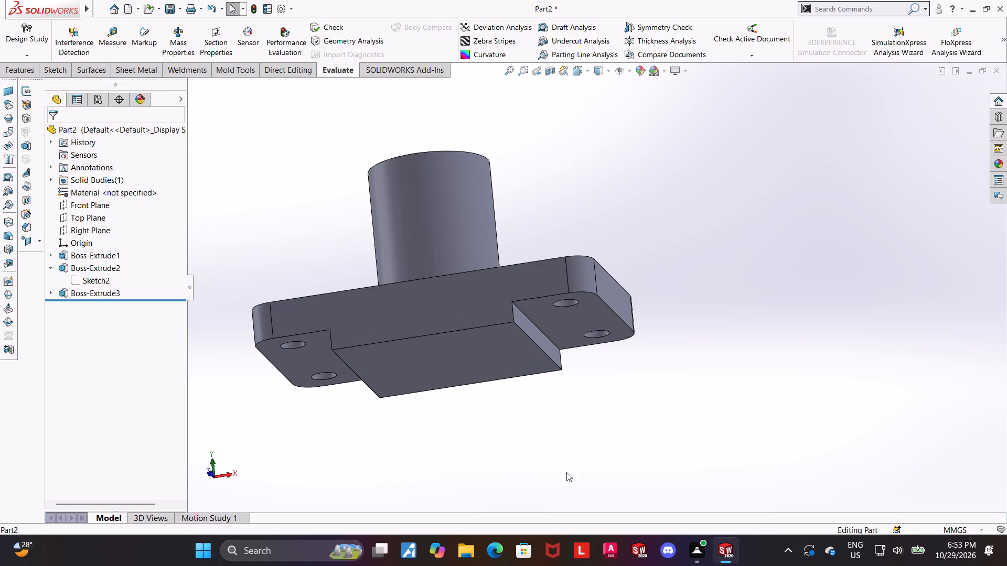
# Open the lower block's sketch to review its dimensions, and exit it without editing.
pyautogui.moveTo(664, 301); pyautogui.dragTo(658, 355, button='middle')
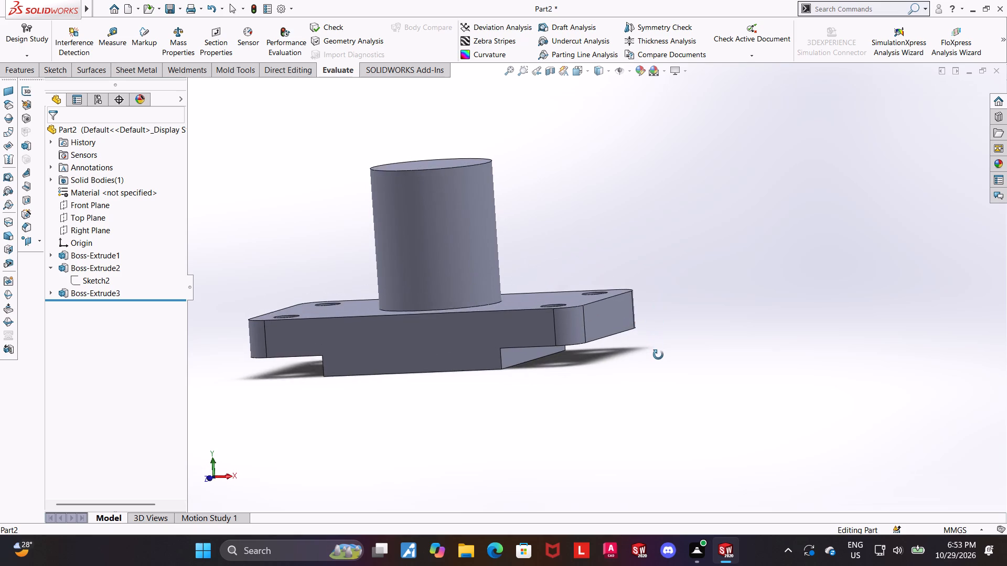
pyautogui.moveTo(658, 355); pyautogui.dragTo(651, 365, button='middle')
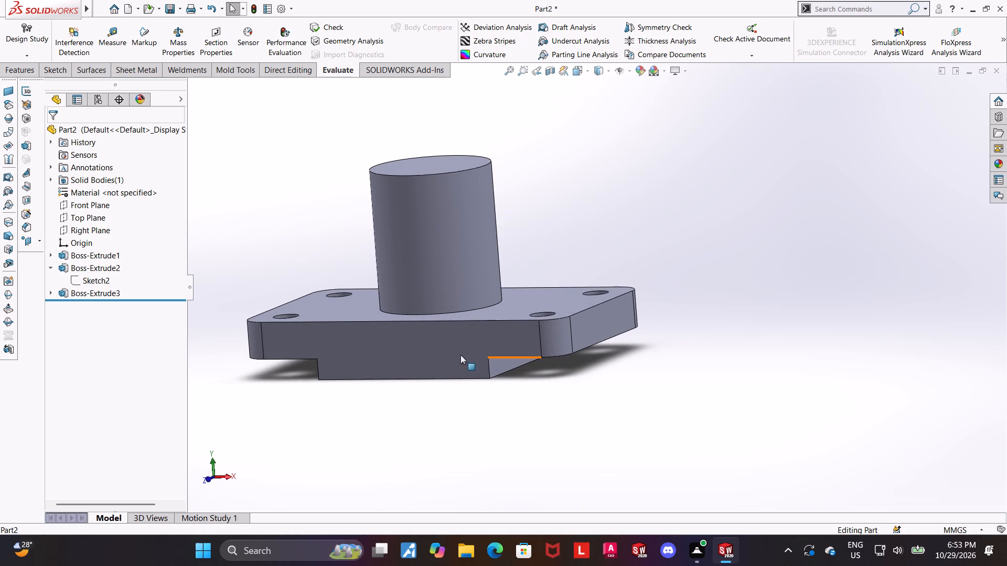
pyautogui.moveTo(421, 378); pyautogui.dragTo(437, 366, button='middle')
pyautogui.click(47, 270)
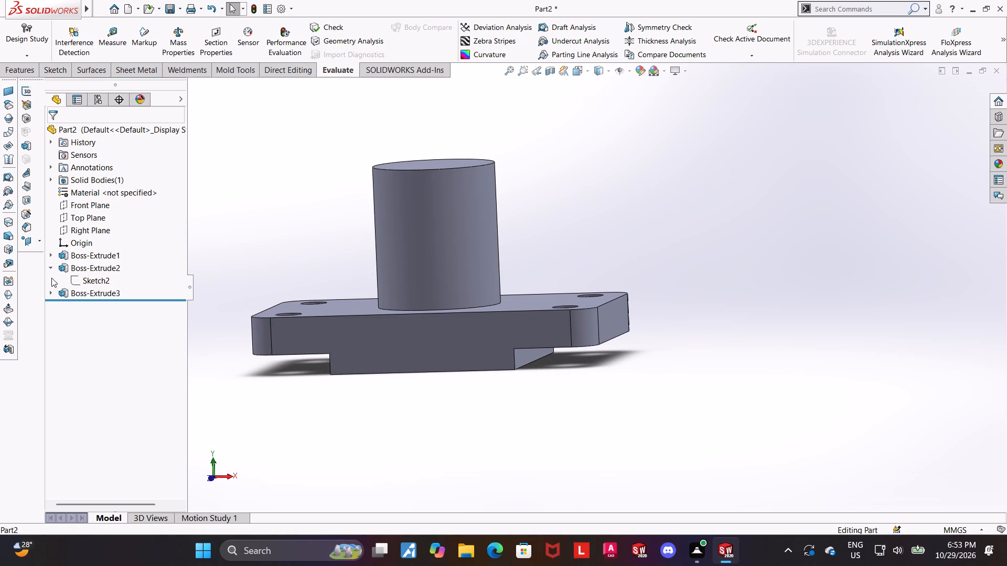
pyautogui.click(51, 273)
pyautogui.click(51, 282)
pyautogui.click(78, 292)
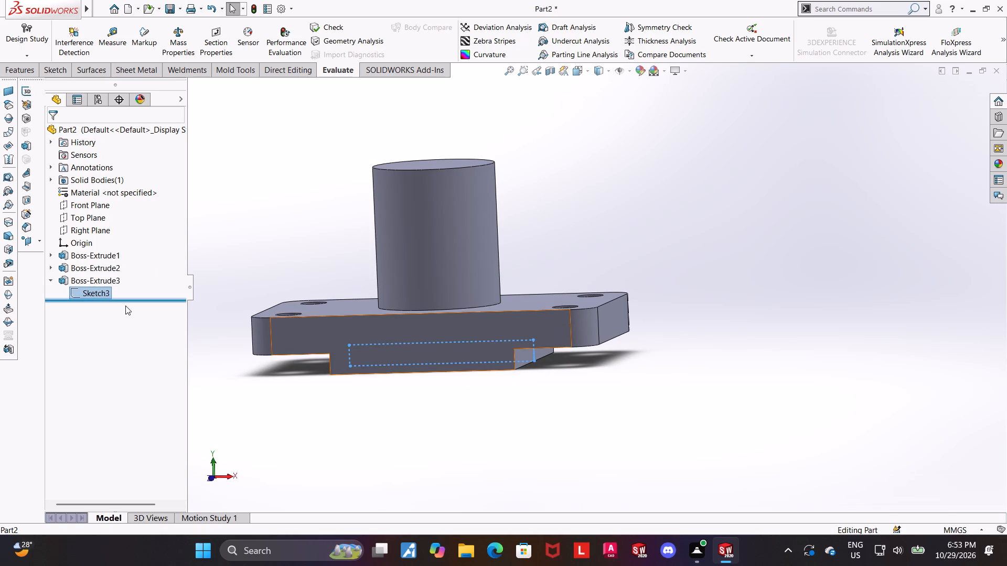
pyautogui.click(99, 288)
pyautogui.click(105, 260)
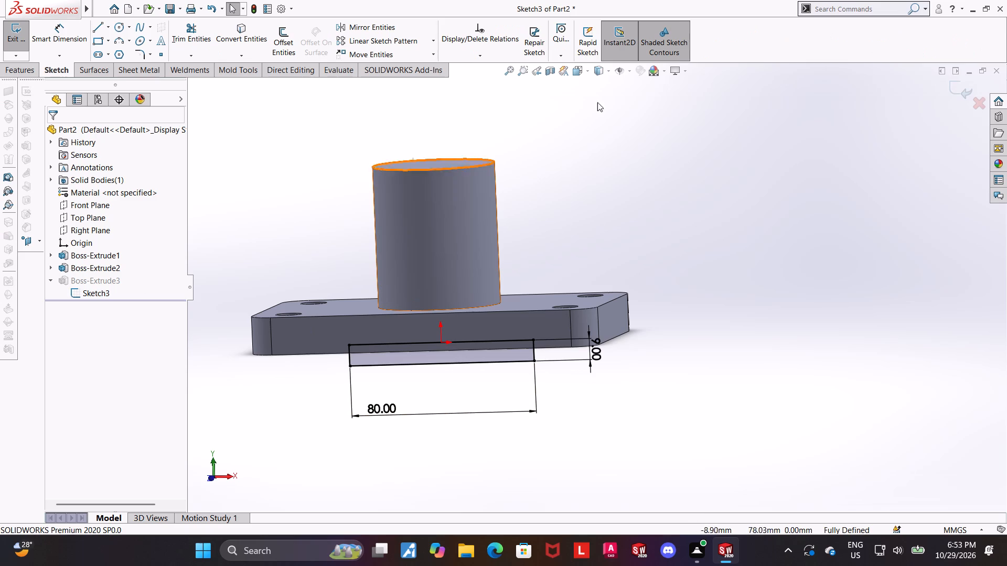
pyautogui.click(958, 82)
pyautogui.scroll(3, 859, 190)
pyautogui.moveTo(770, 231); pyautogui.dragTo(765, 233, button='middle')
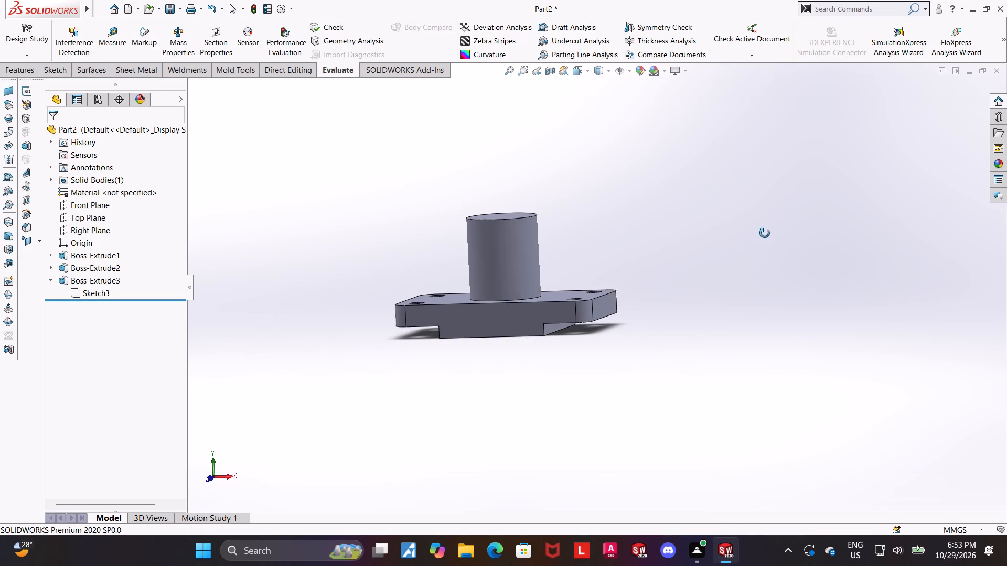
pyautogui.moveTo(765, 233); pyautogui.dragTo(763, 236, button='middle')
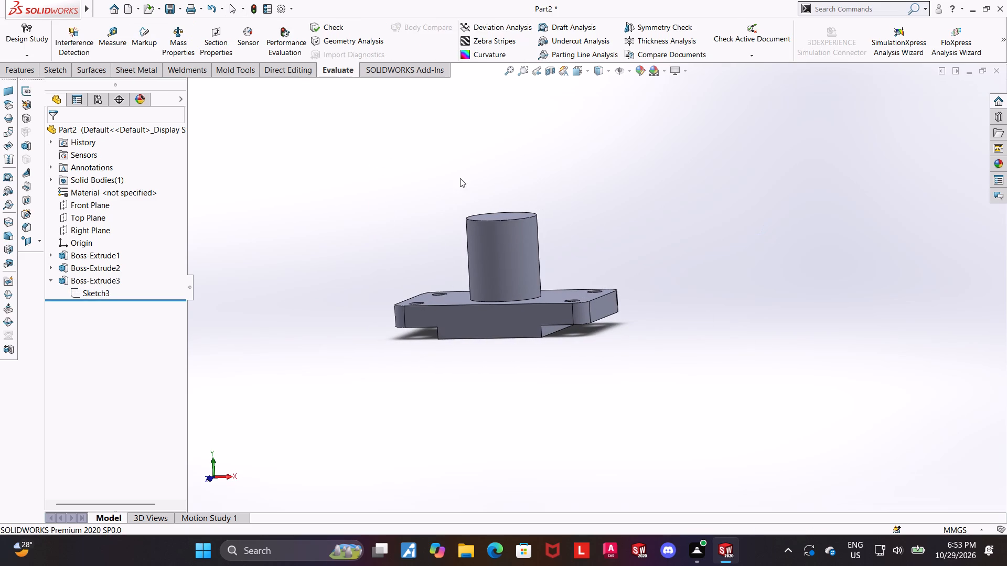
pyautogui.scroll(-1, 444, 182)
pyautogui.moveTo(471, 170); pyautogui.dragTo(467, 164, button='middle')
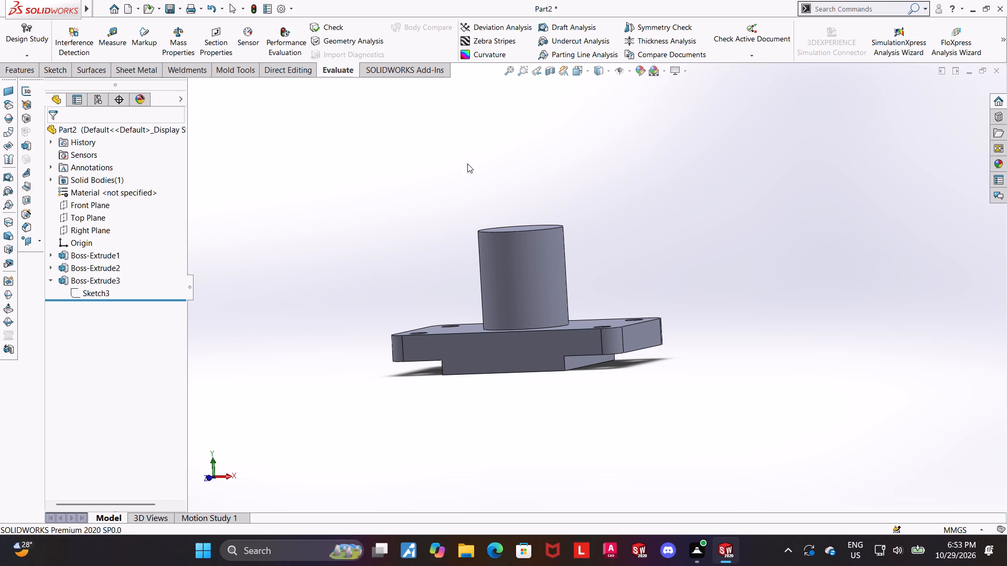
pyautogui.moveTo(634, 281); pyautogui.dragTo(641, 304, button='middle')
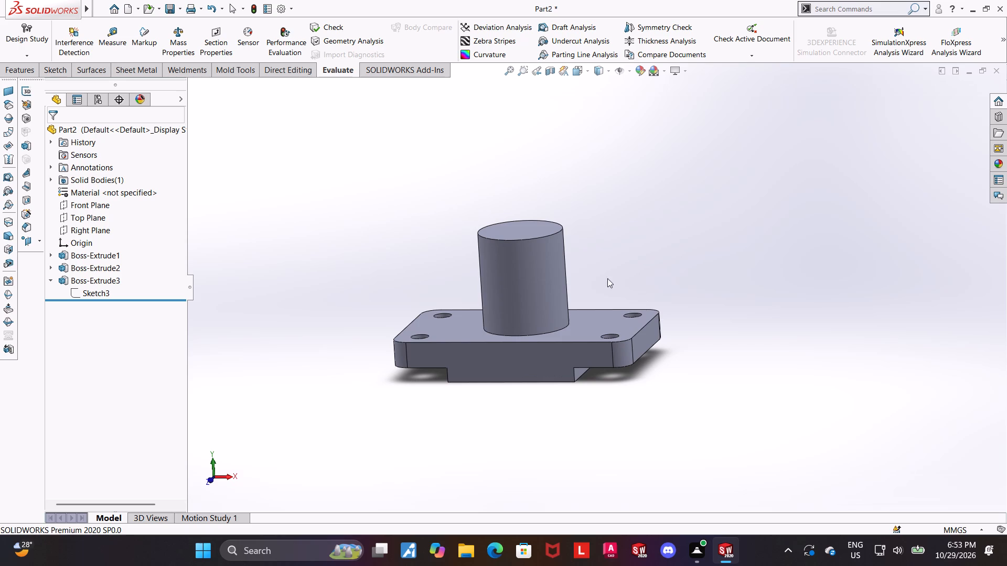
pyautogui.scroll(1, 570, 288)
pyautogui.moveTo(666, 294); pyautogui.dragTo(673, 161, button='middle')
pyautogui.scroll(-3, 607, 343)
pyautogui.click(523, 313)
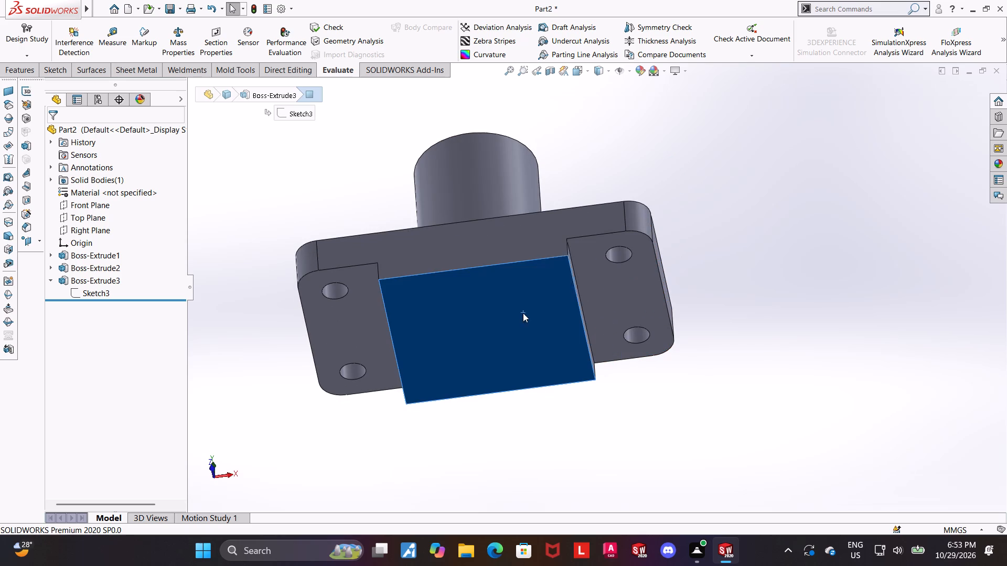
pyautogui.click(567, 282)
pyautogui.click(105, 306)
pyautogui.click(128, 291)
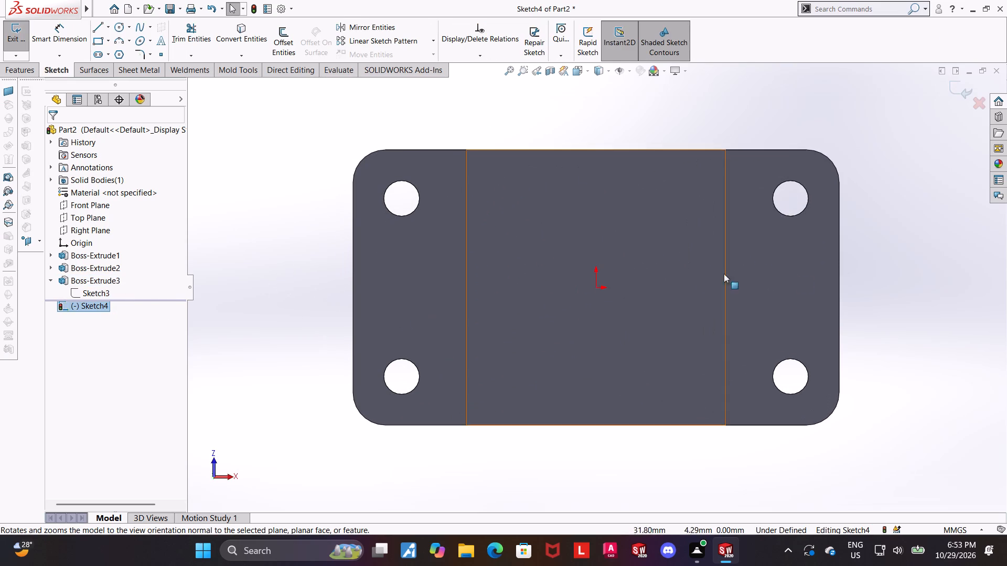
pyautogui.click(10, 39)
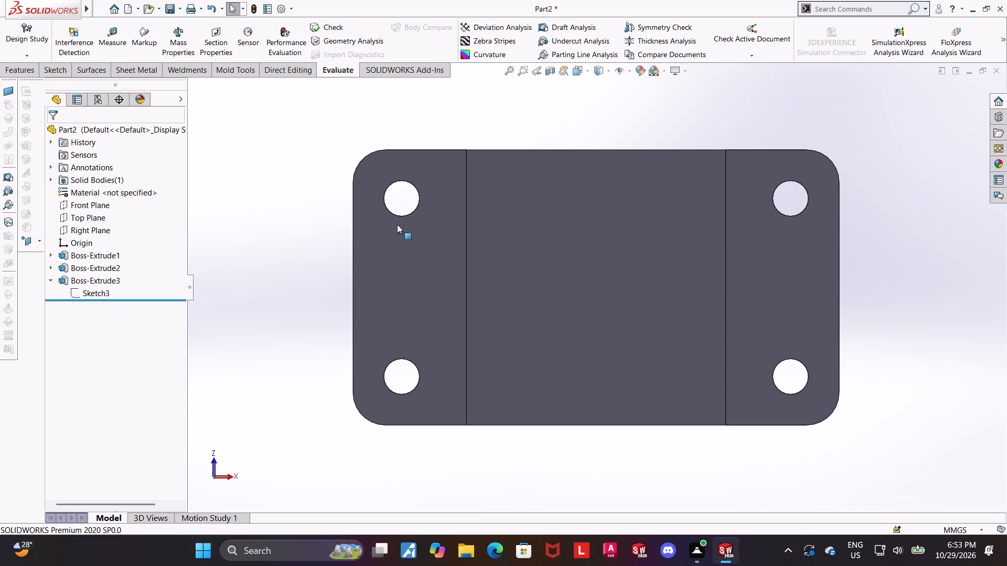
# Configure a counterbored hole in the Hole Wizard with 35 mm diameter, 45 mm counterbore diameter and 15 mm counterbore depth.
pyautogui.click(30, 64)
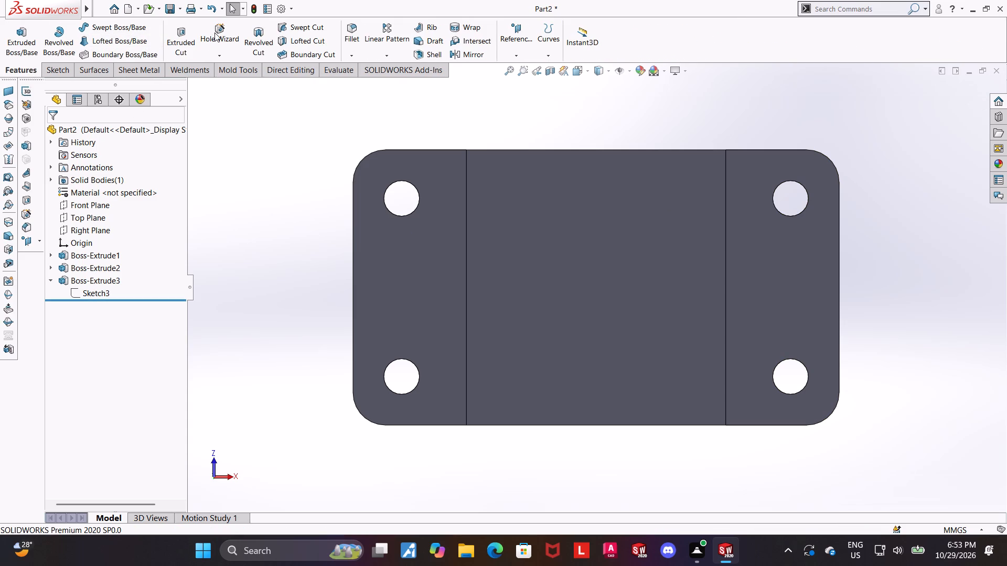
pyautogui.click(215, 32)
pyautogui.click(125, 275)
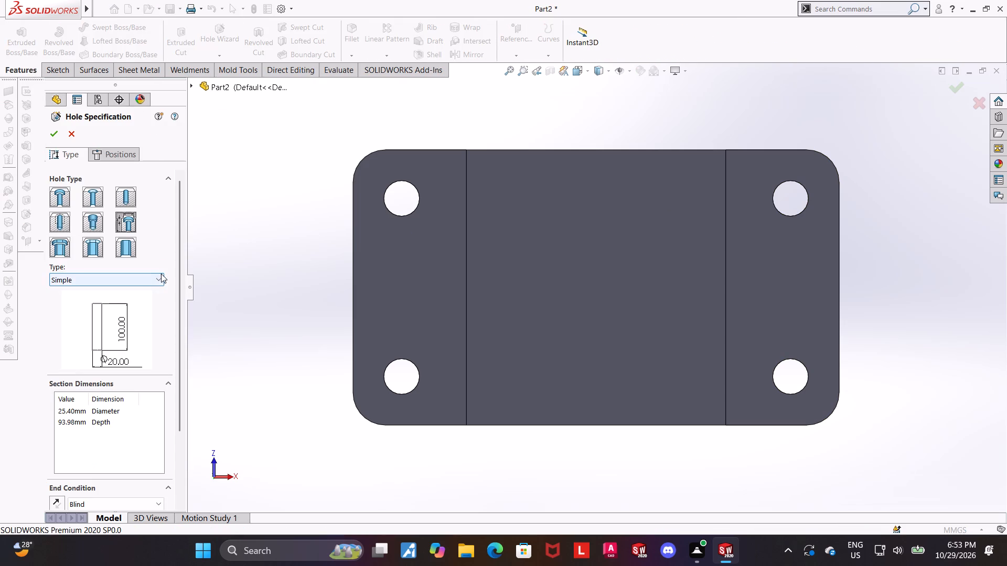
pyautogui.click(149, 273)
pyautogui.click(122, 351)
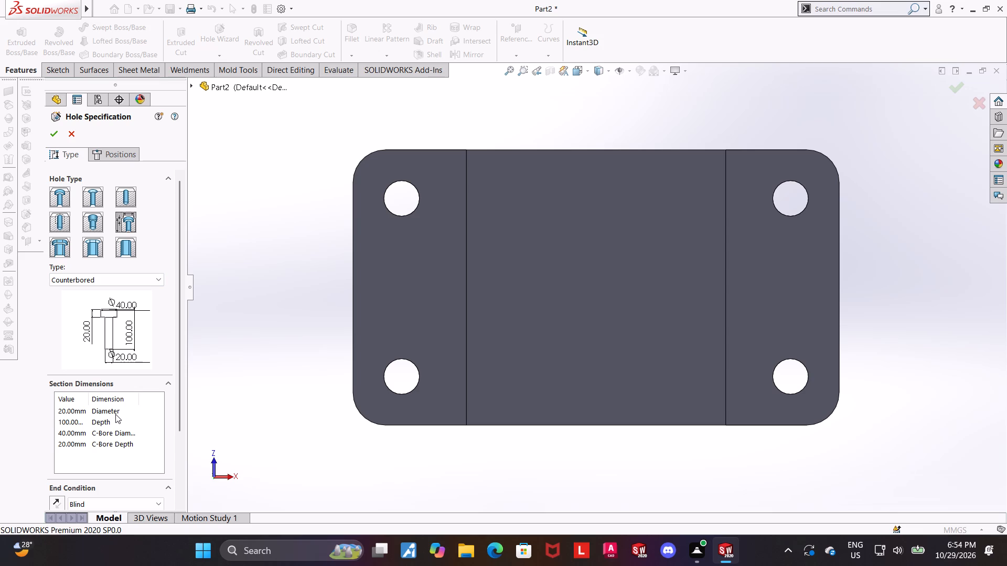
pyautogui.doubleClick(80, 409)
pyautogui.write('35')
pyautogui.press('Return')
pyautogui.doubleClick(80, 435)
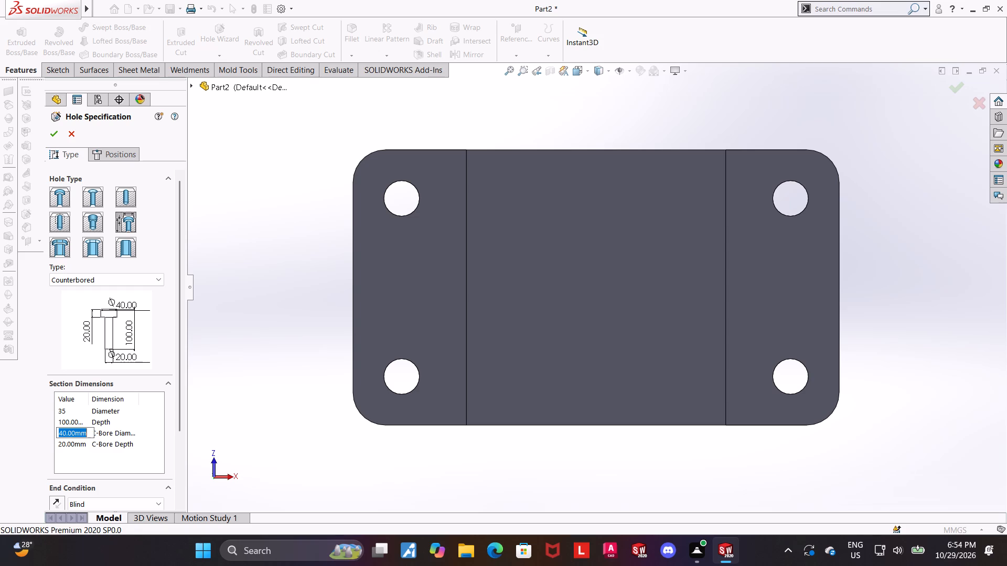
pyautogui.press('3')
pyautogui.press('BackSpace')
pyautogui.write('45')
pyautogui.press('Return')
pyautogui.doubleClick(85, 444)
pyautogui.press('1')
pyautogui.press('5')
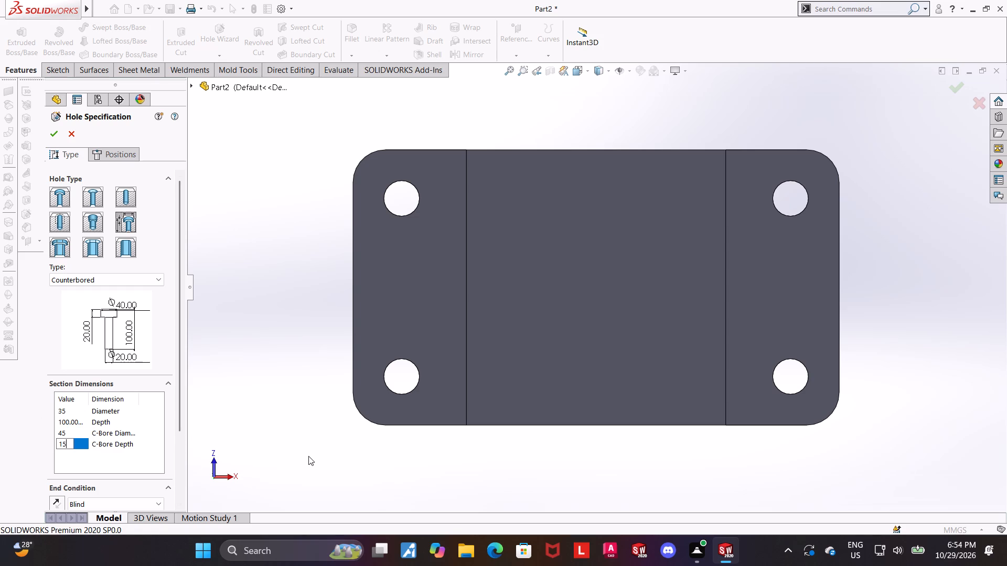
pyautogui.press('Return')
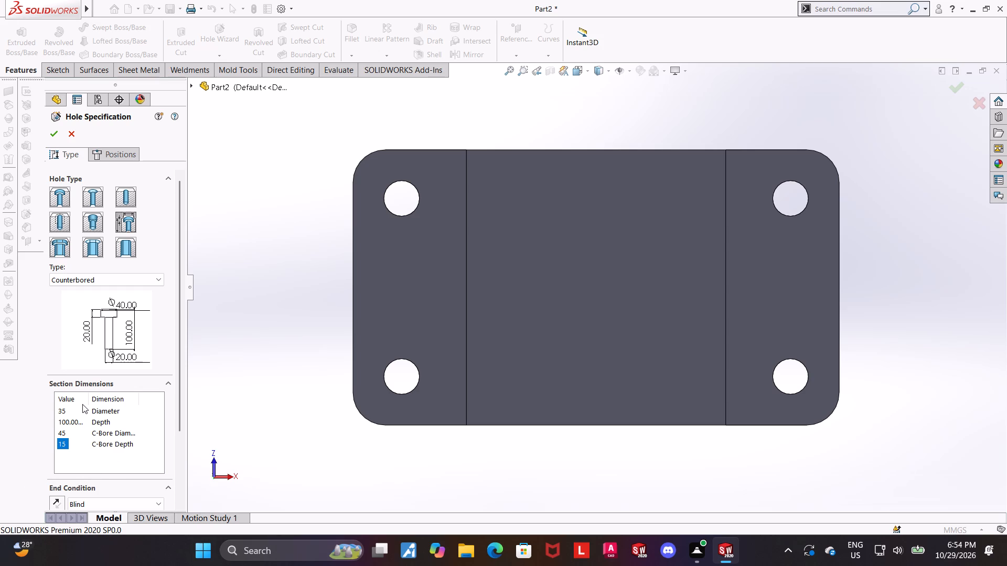
# Place one hole point on the underside of the lower block, off centre, using a 3D sketch for positioning.
pyautogui.click(110, 149)
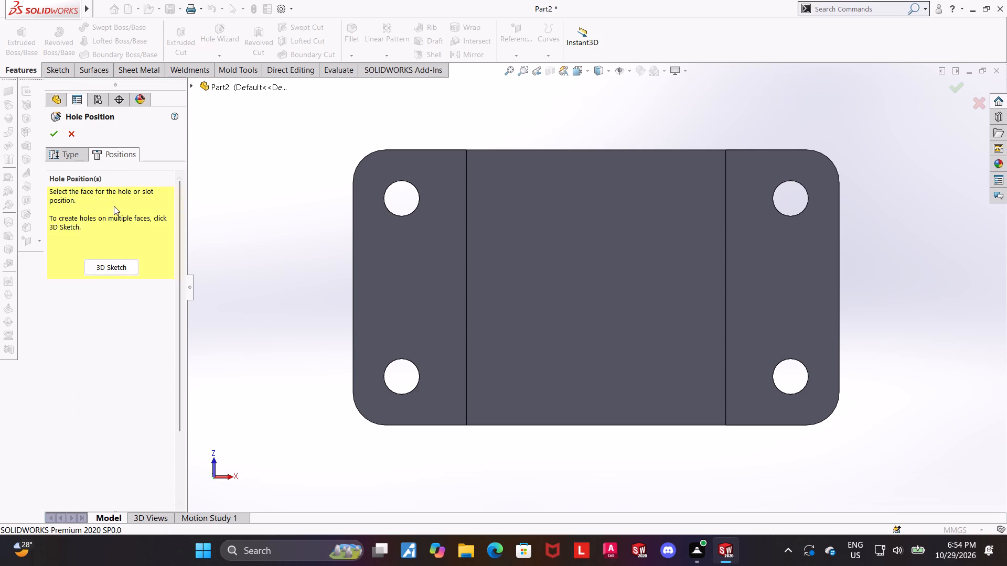
pyautogui.click(109, 268)
pyautogui.click(559, 298)
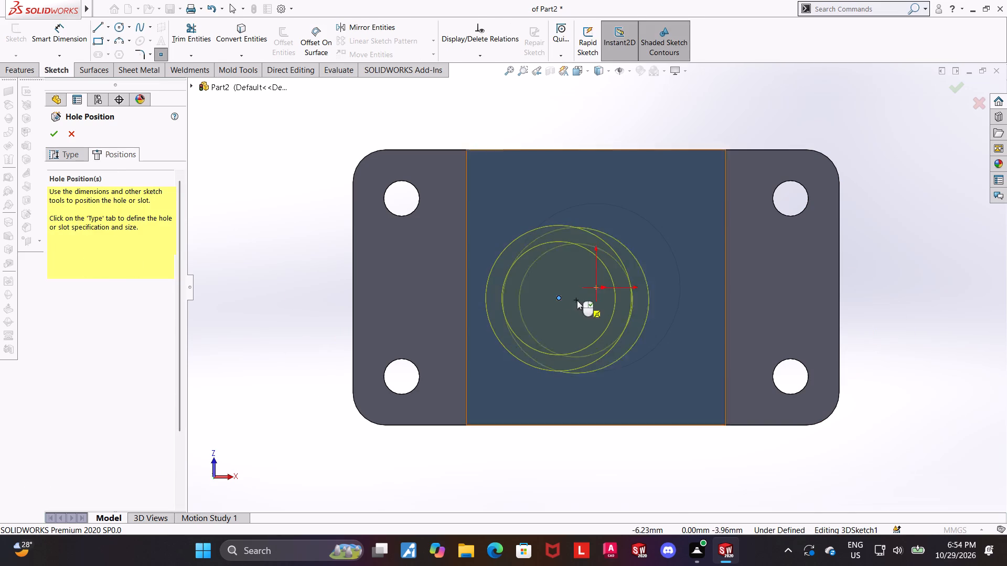
pyautogui.press('Escape')
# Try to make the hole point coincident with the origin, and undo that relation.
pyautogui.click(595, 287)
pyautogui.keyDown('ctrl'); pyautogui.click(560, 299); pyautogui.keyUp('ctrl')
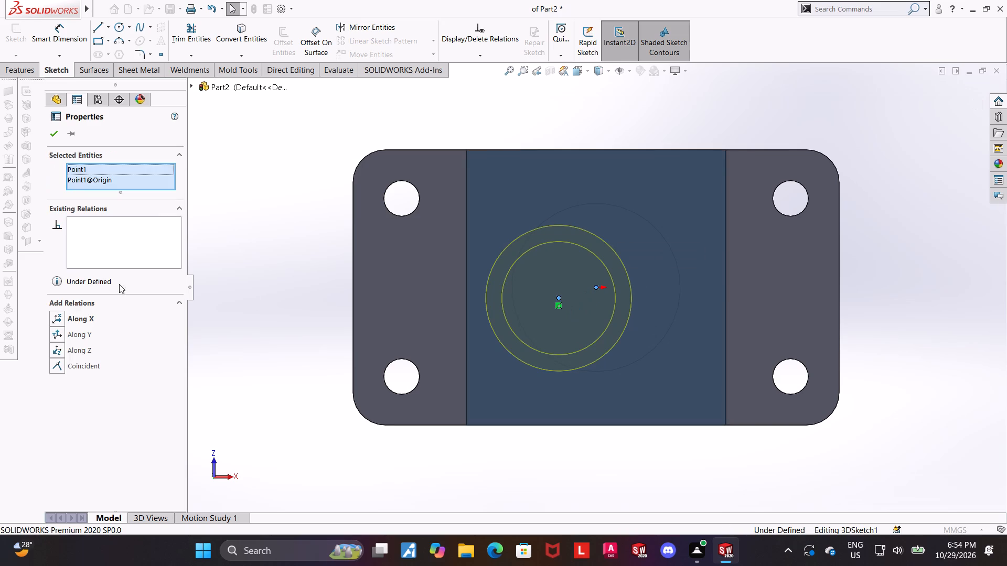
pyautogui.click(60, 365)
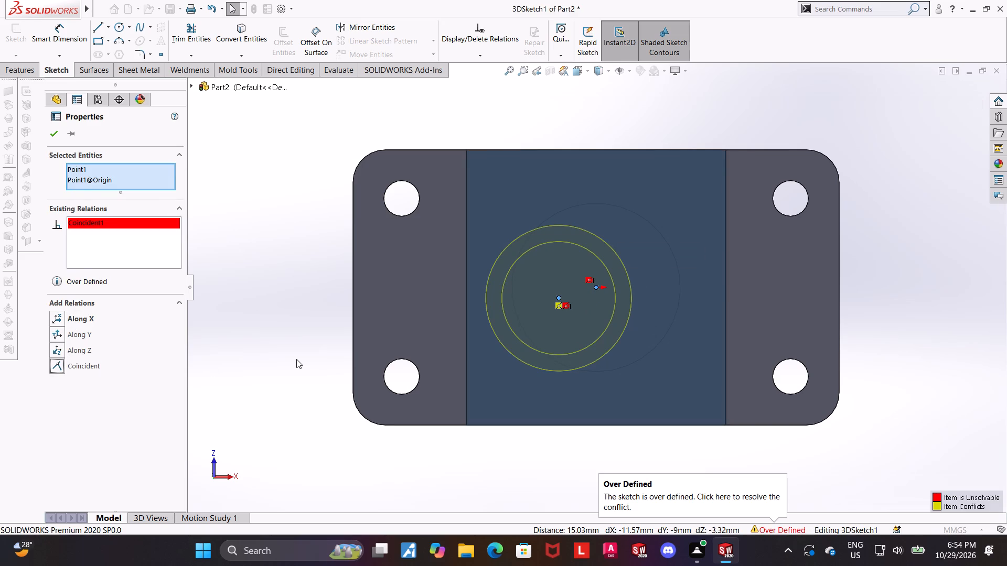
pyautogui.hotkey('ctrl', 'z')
# Make the hole point concentric with the boss's circular edge, using Hidden Lines Visible to reach it, and complete the counterbored hole.
pyautogui.click(695, 427)
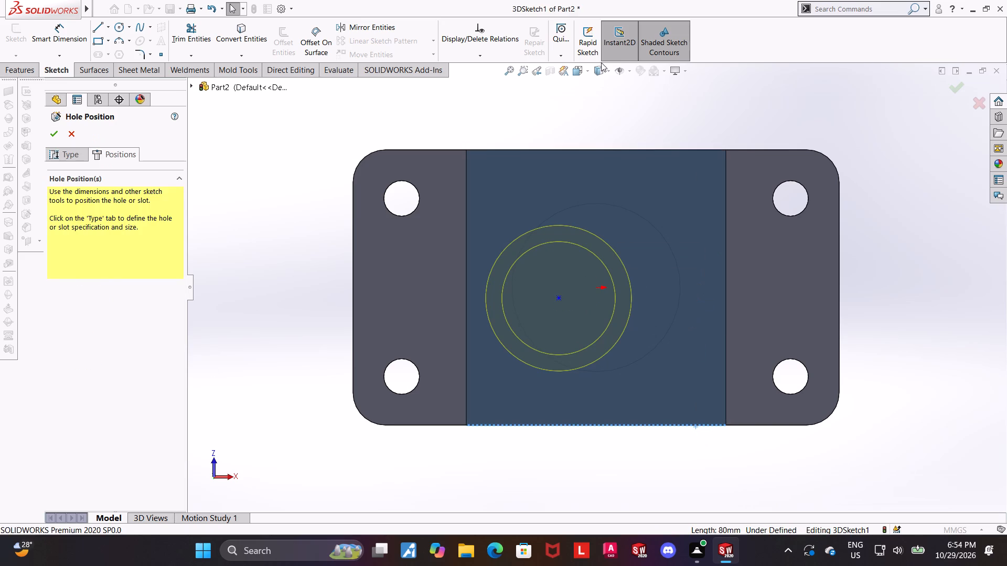
pyautogui.click(603, 68)
pyautogui.click(599, 118)
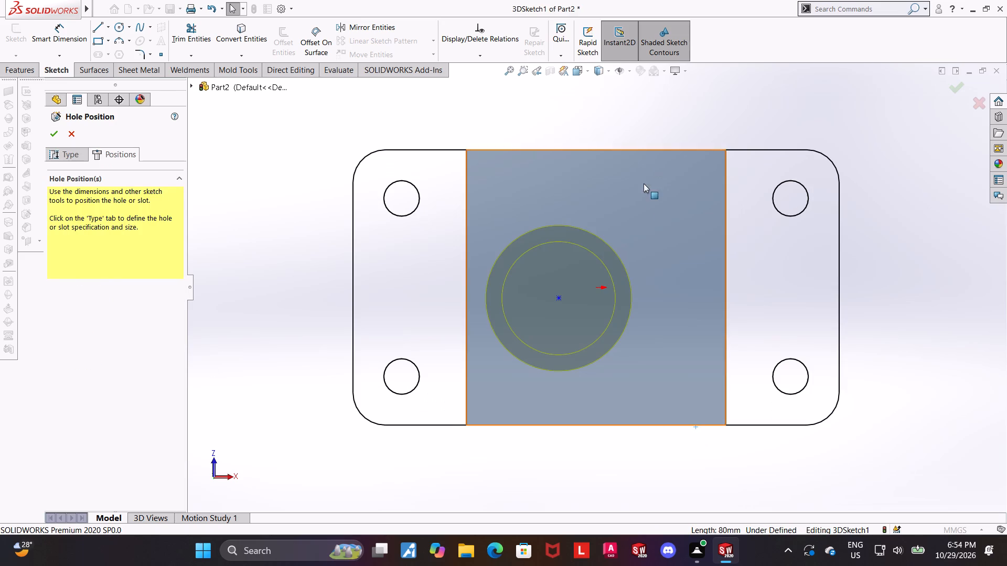
pyautogui.click(610, 74)
pyautogui.click(601, 129)
pyautogui.click(673, 117)
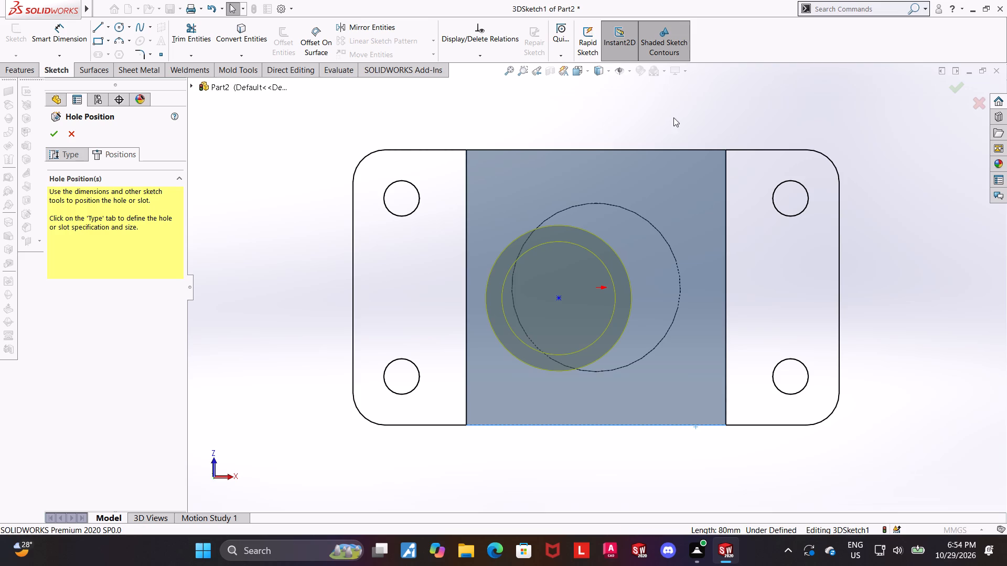
pyautogui.click(638, 215)
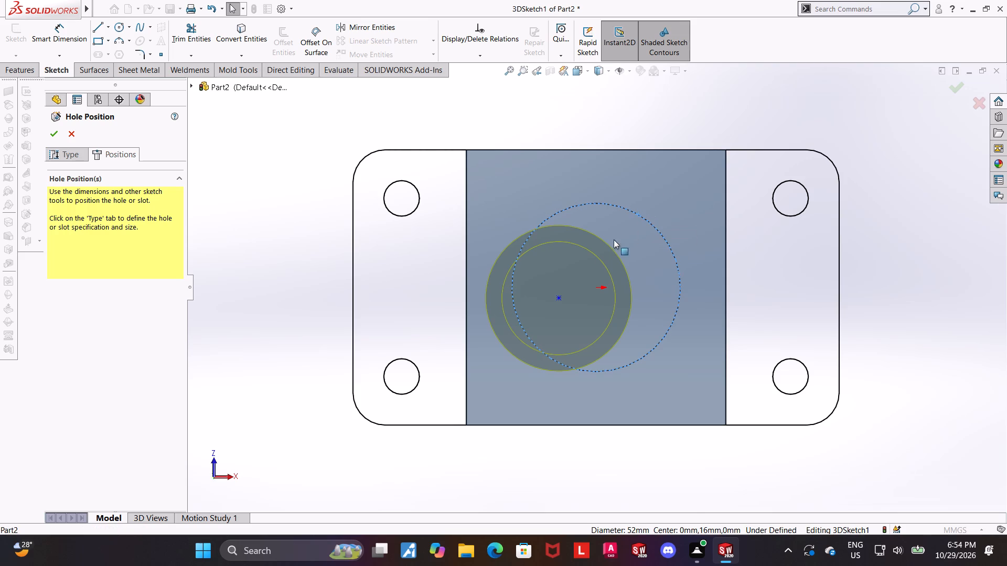
pyautogui.keyDown('ctrl'); pyautogui.click(558, 300); pyautogui.keyUp('ctrl')
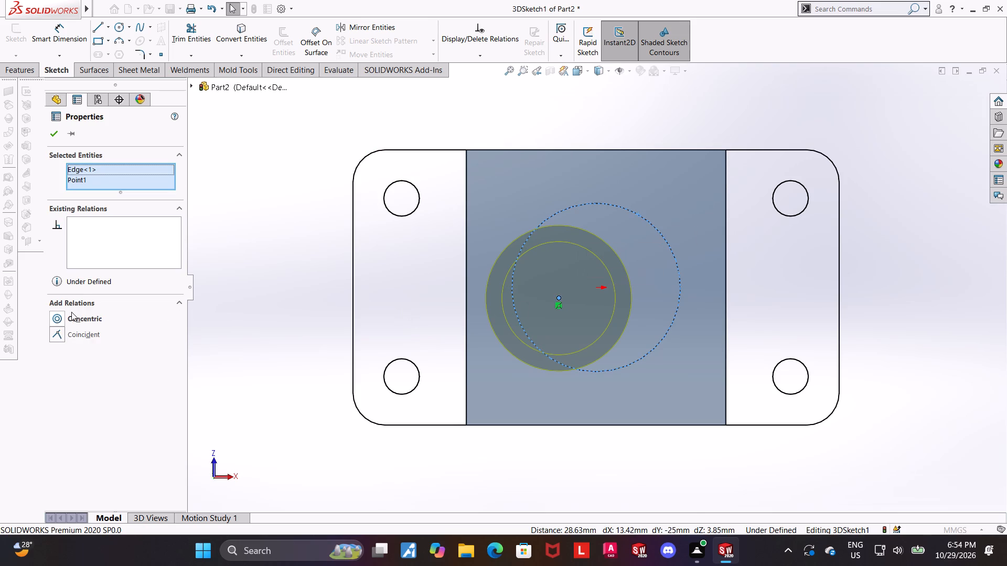
pyautogui.click(58, 316)
pyautogui.click(50, 134)
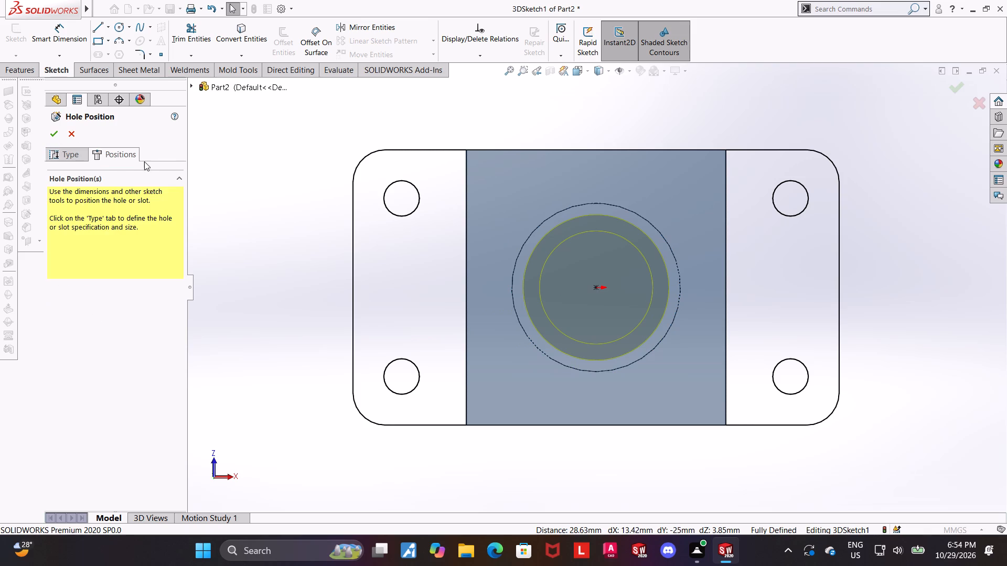
pyautogui.moveTo(274, 238); pyautogui.dragTo(272, 426, button='middle')
pyautogui.click(58, 137)
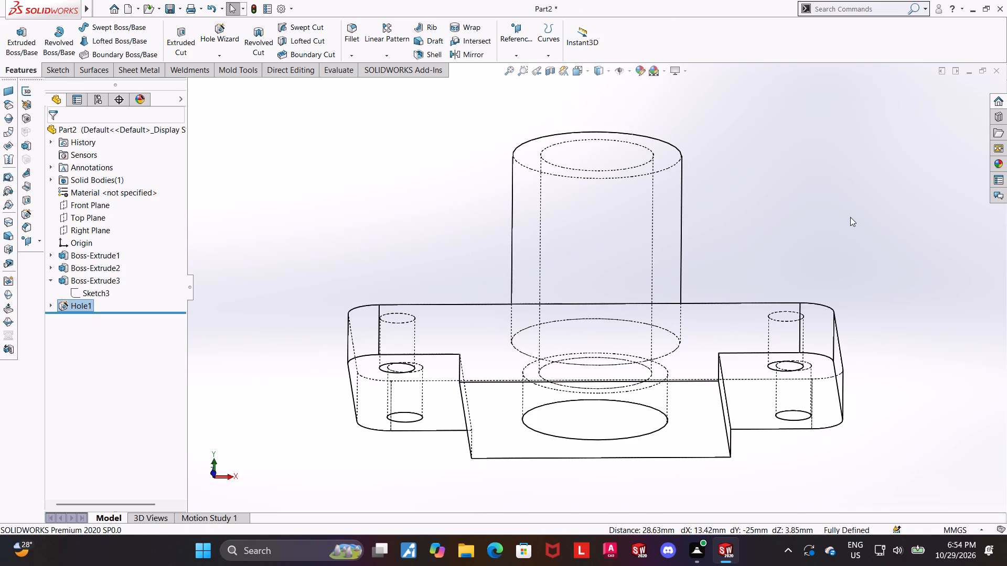
# Set the display style back to Shaded With Edges.
pyautogui.click(850, 217)
pyautogui.moveTo(828, 217); pyautogui.dragTo(824, 280, button='middle')
pyautogui.click(600, 70)
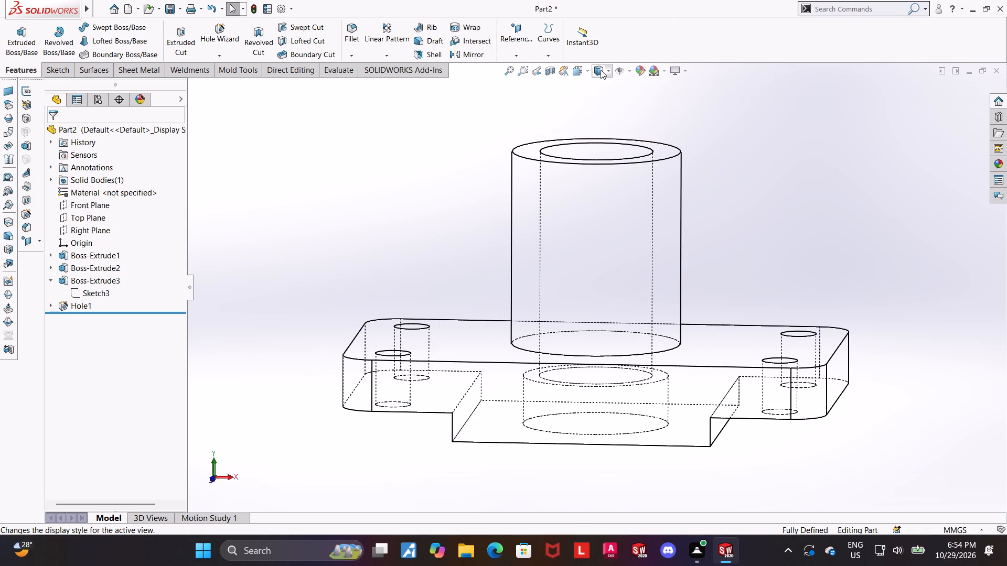
pyautogui.click(603, 85)
# Examine the bored boss, plate and lower block from several angles.
pyautogui.scroll(2, 741, 255)
pyautogui.moveTo(743, 285); pyautogui.dragTo(723, 427, button='middle')
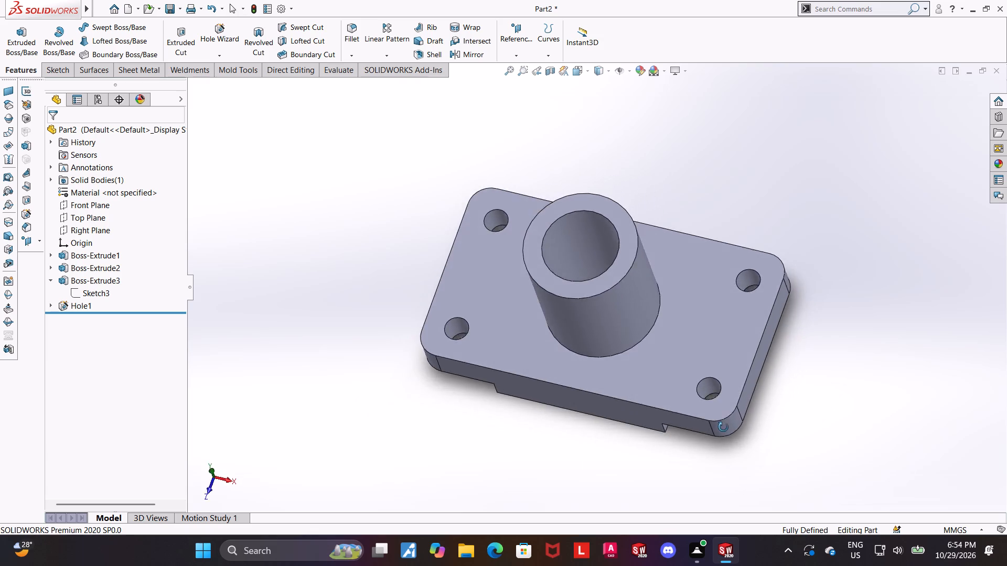
pyautogui.moveTo(723, 427); pyautogui.dragTo(731, 289, button='middle')
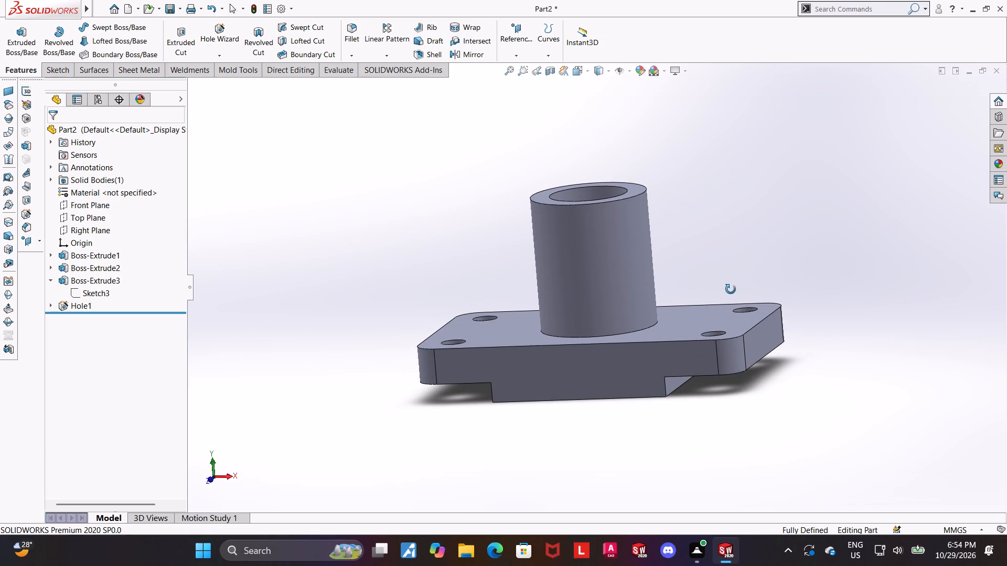
pyautogui.moveTo(731, 289); pyautogui.dragTo(733, 293, button='middle')
pyautogui.scroll(2, 733, 293)
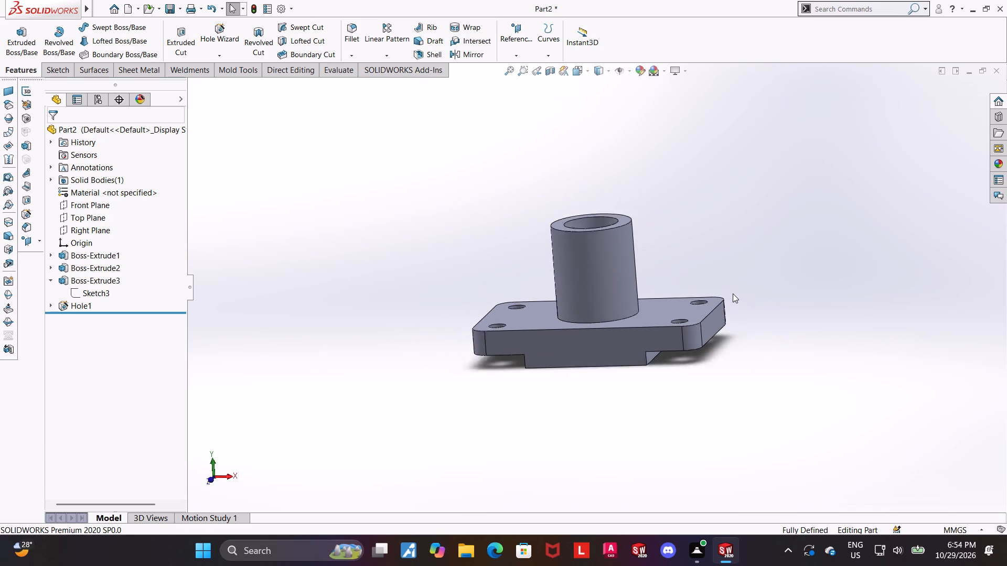
pyautogui.scroll(1, 733, 293)
pyautogui.moveTo(723, 300); pyautogui.dragTo(738, 323, button='middle')
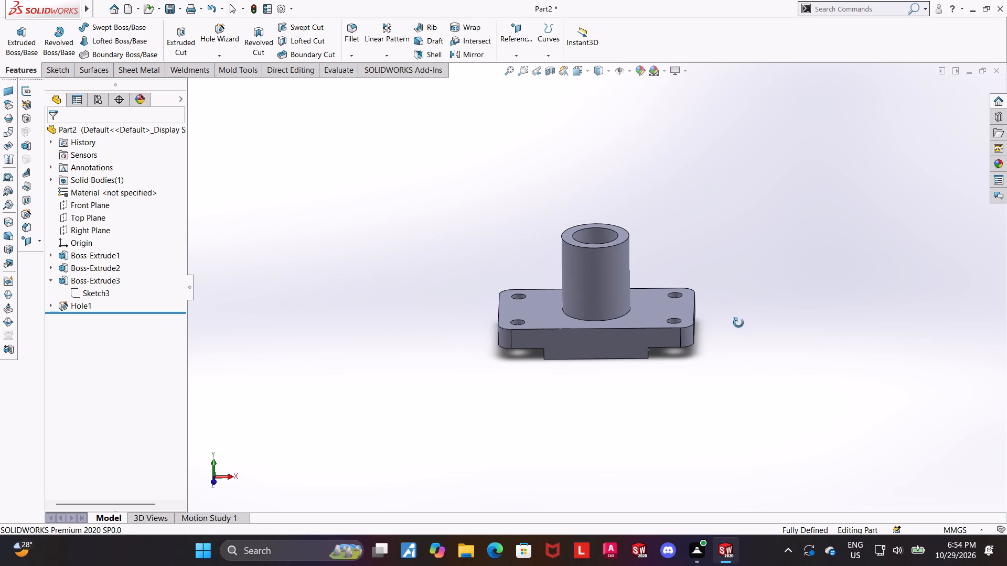
pyautogui.moveTo(738, 323); pyautogui.dragTo(739, 323, button='middle')
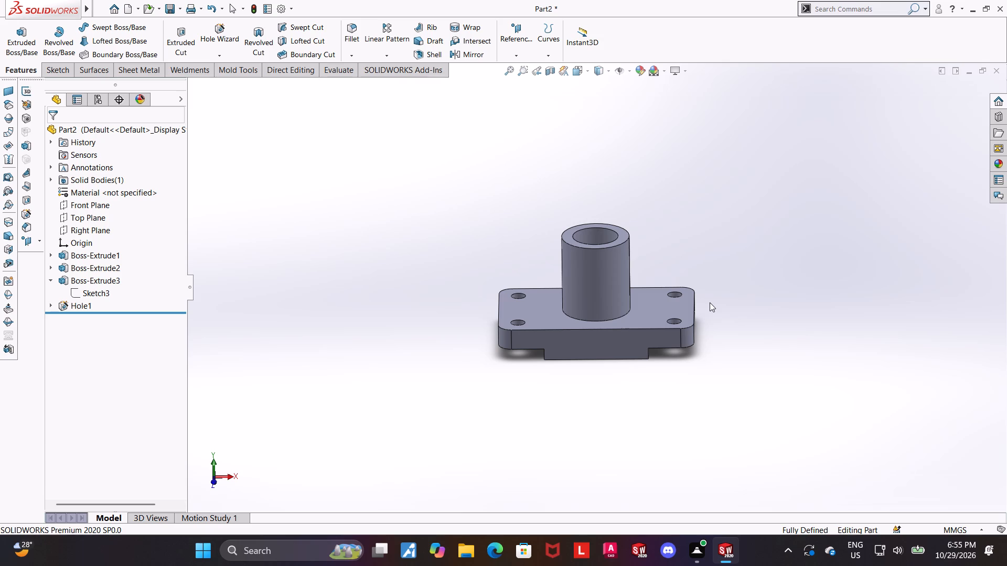
pyautogui.scroll(1, 702, 302)
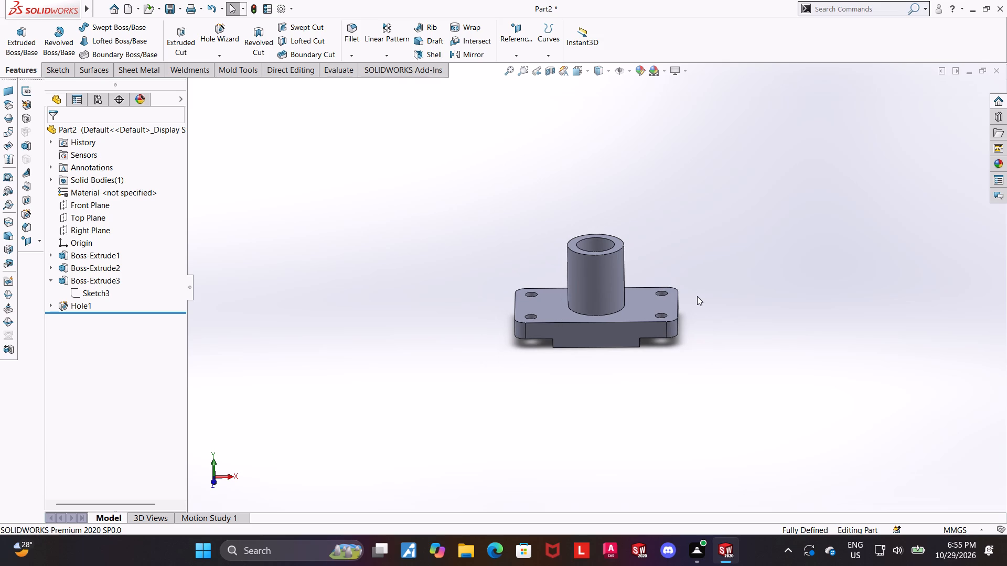
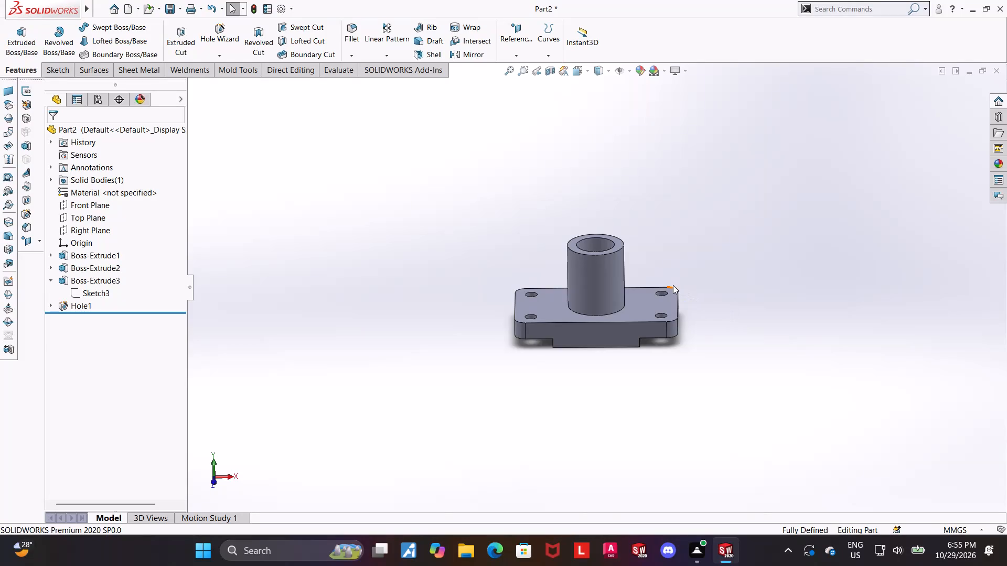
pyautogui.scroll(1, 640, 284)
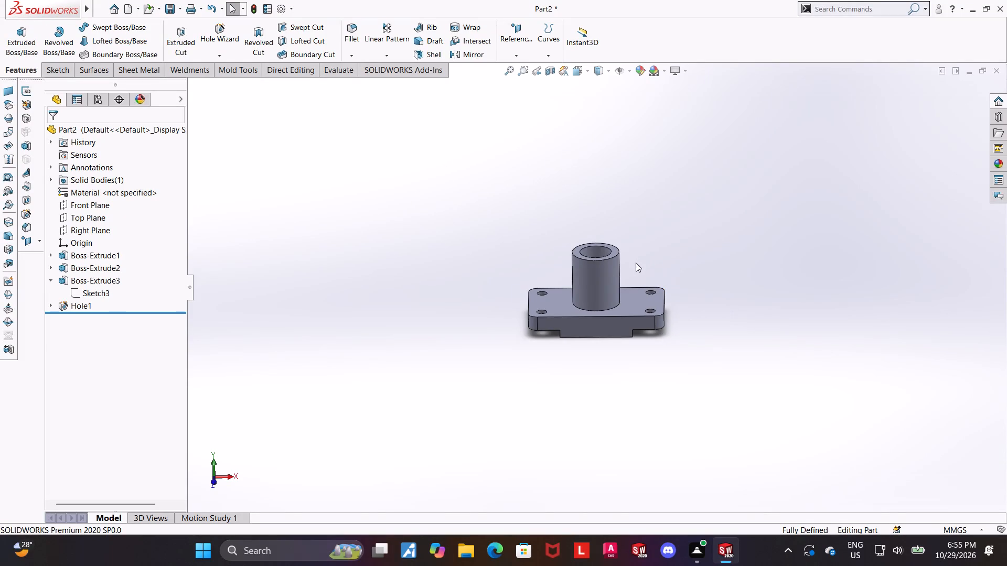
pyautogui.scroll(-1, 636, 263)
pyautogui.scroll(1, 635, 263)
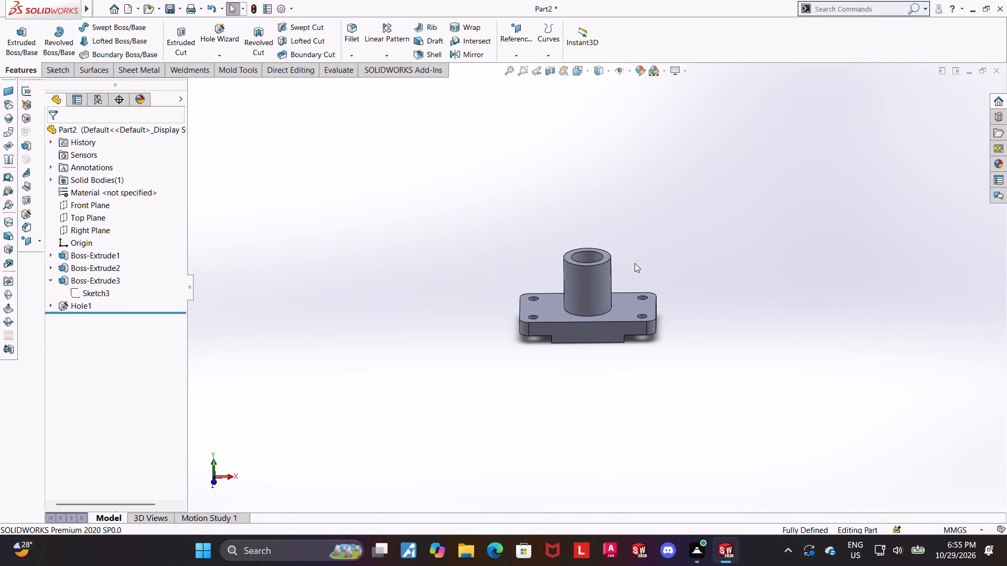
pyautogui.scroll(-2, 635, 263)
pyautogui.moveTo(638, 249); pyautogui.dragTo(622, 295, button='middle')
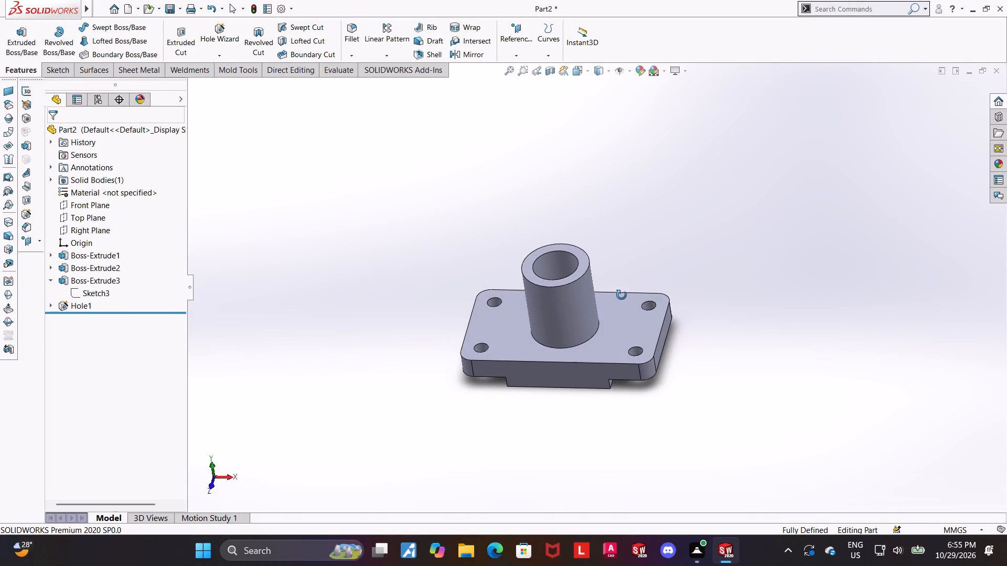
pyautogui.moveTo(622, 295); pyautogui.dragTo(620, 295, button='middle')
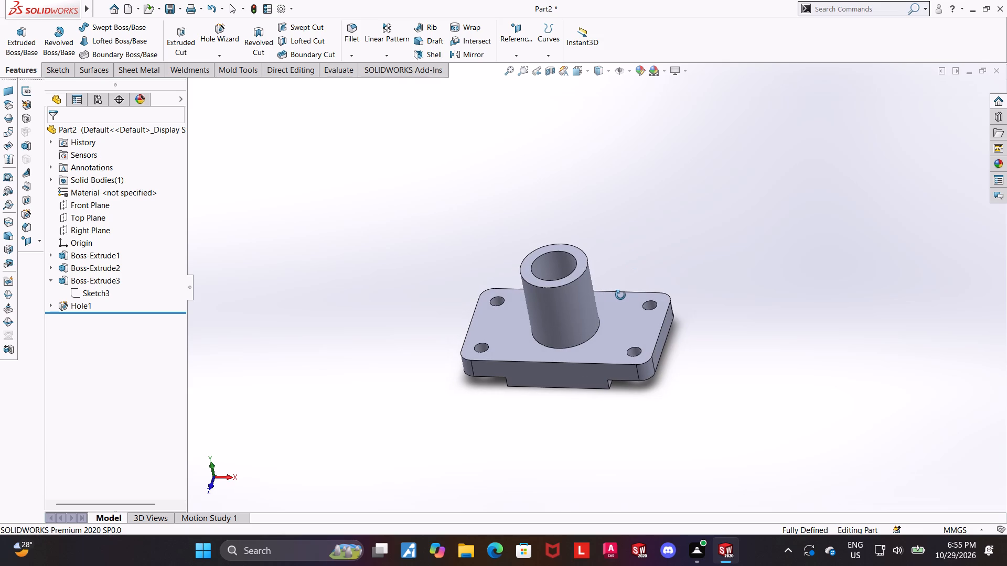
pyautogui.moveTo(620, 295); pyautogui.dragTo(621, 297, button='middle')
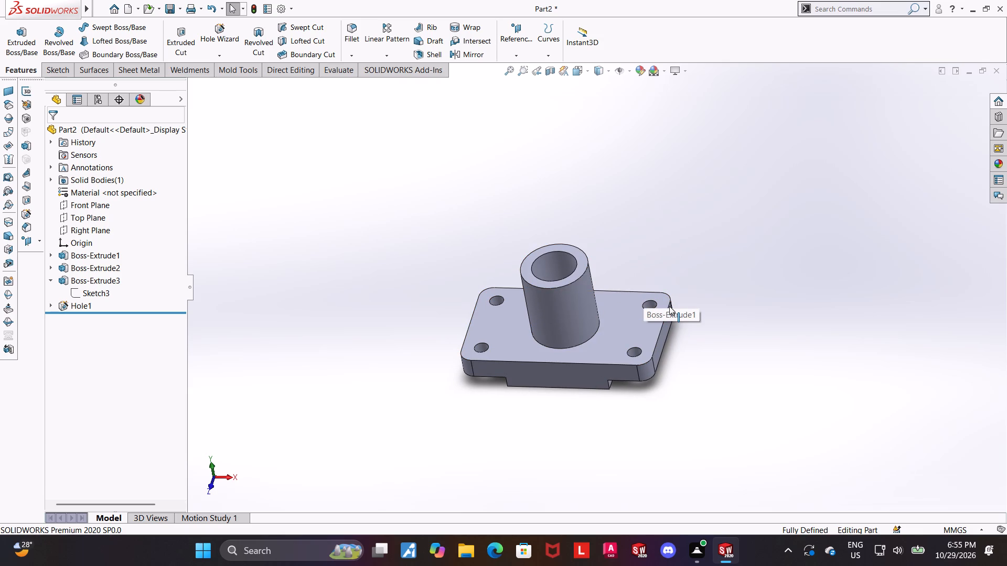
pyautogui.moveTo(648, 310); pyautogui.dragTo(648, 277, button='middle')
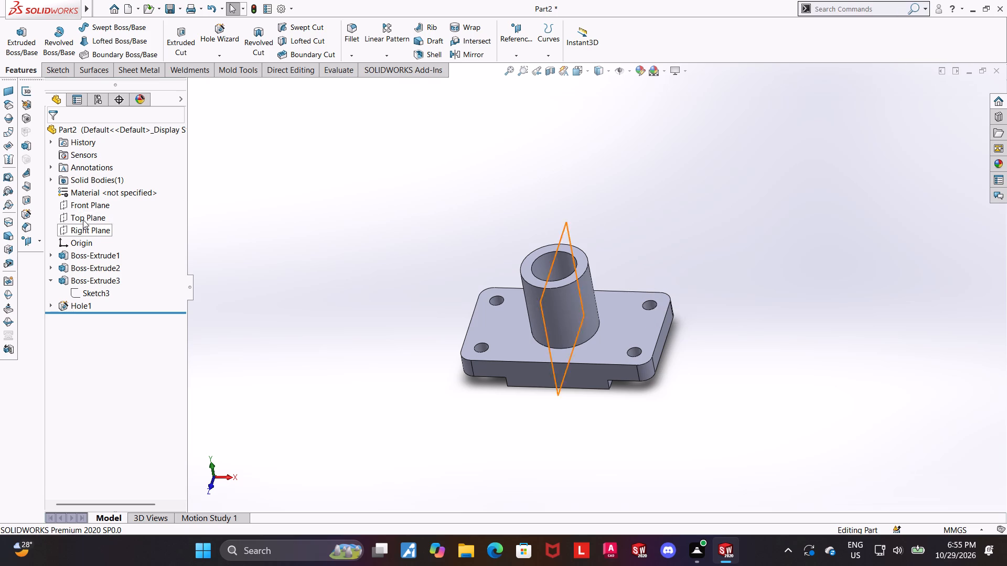
# On a new Front Plane sketch, draw a stepped four-line chain from the boss's top corner toward the plate's end, first drop about 33 mm.
pyautogui.click(84, 206)
pyautogui.click(88, 193)
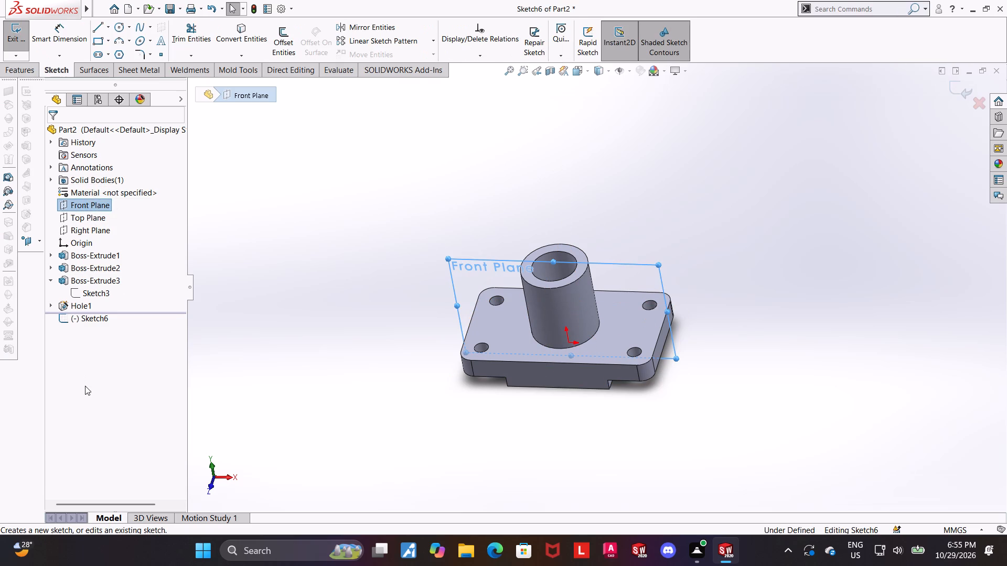
pyautogui.click(101, 314)
pyautogui.click(125, 298)
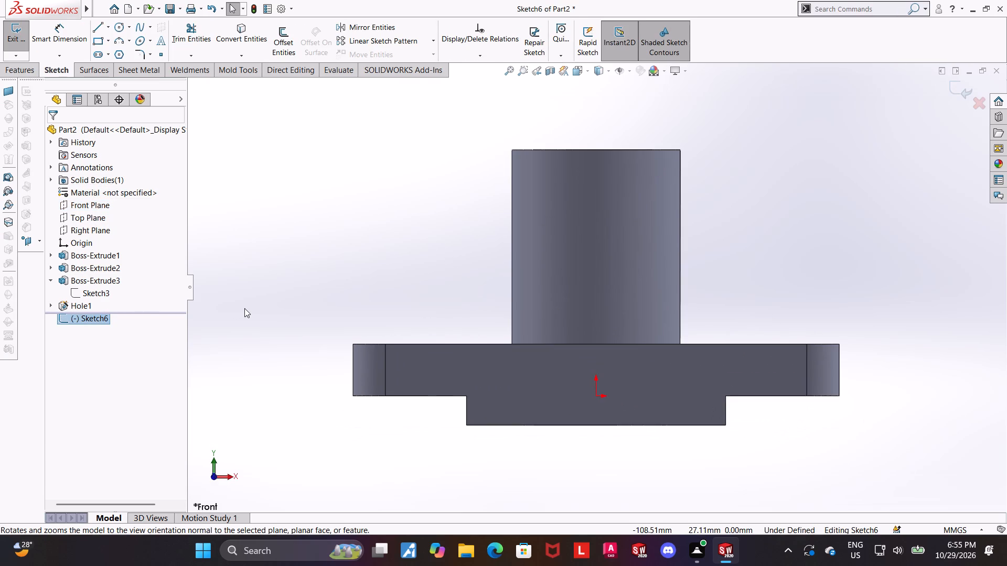
pyautogui.scroll(3, 244, 308)
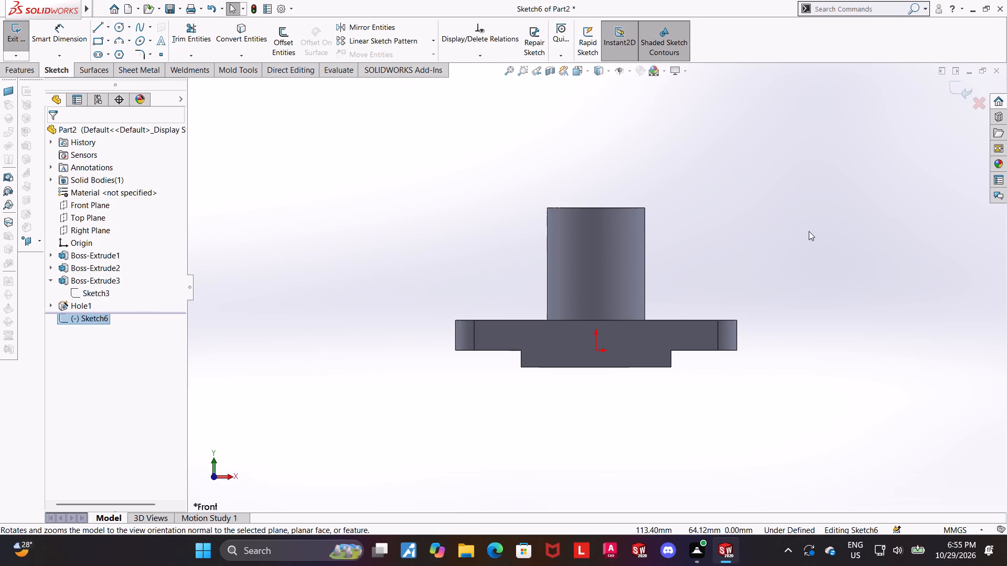
pyautogui.scroll(-1, 794, 250)
pyautogui.click(104, 26)
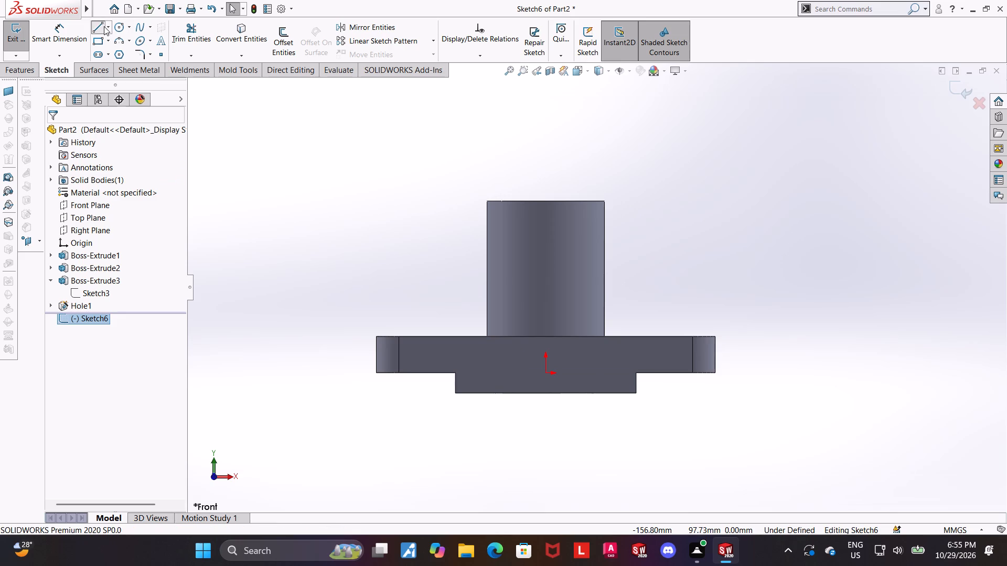
pyautogui.click(604, 201)
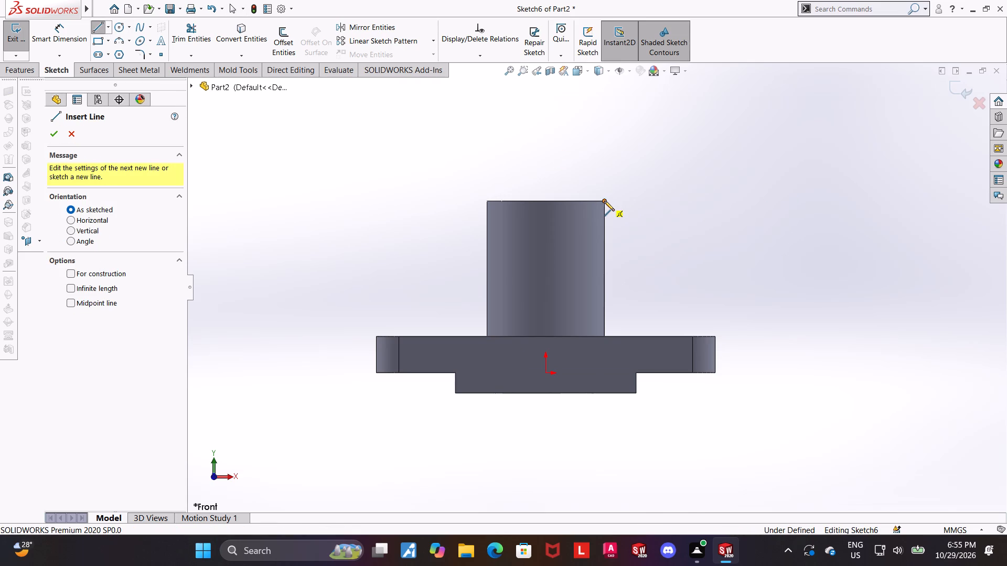
pyautogui.click(631, 200)
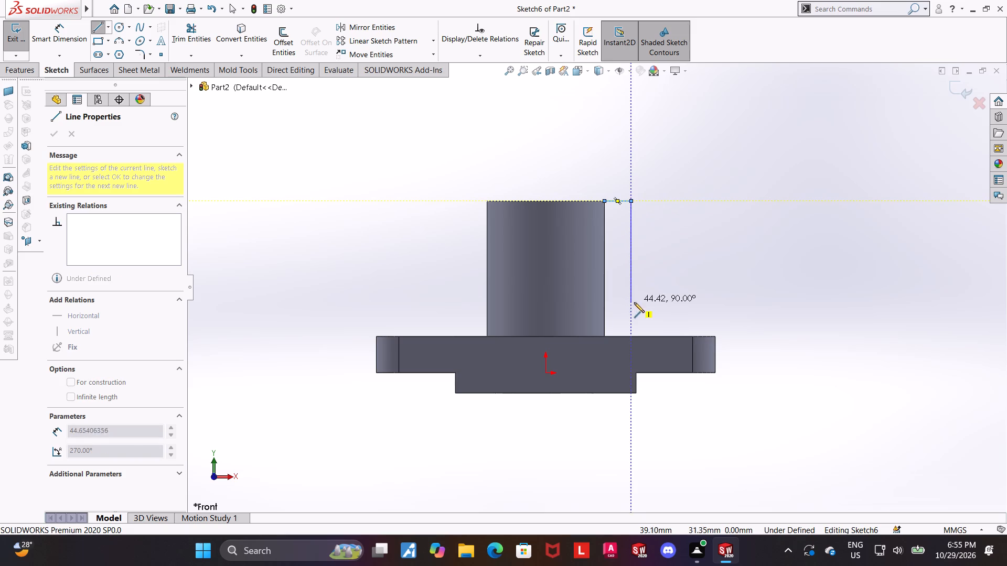
pyautogui.click(634, 275)
pyautogui.click(713, 275)
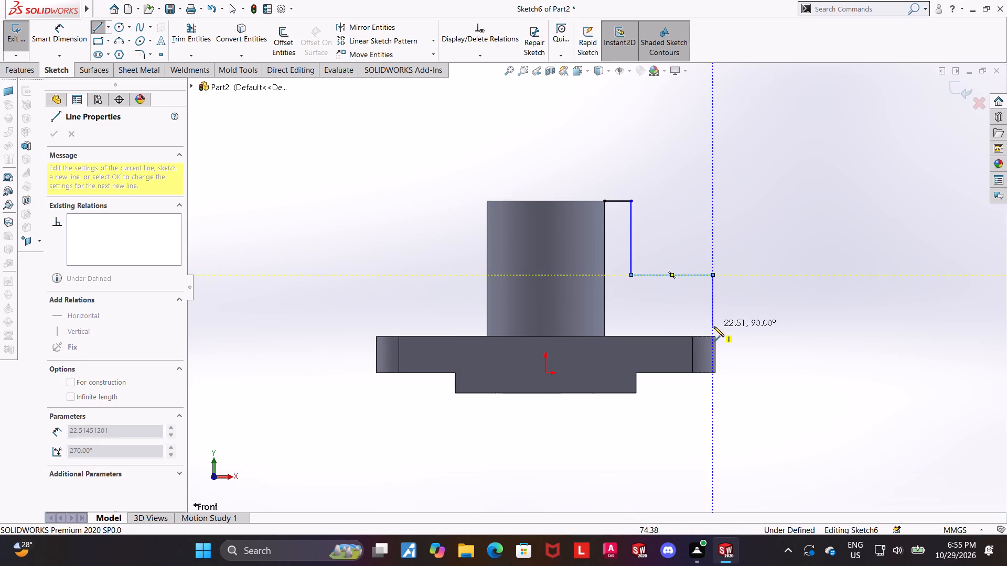
pyautogui.click(714, 333)
pyautogui.press('Escape')
# Make the outer vertical line of the stepped profile collinear with the plate's end edge.
pyautogui.scroll(-2, 729, 336)
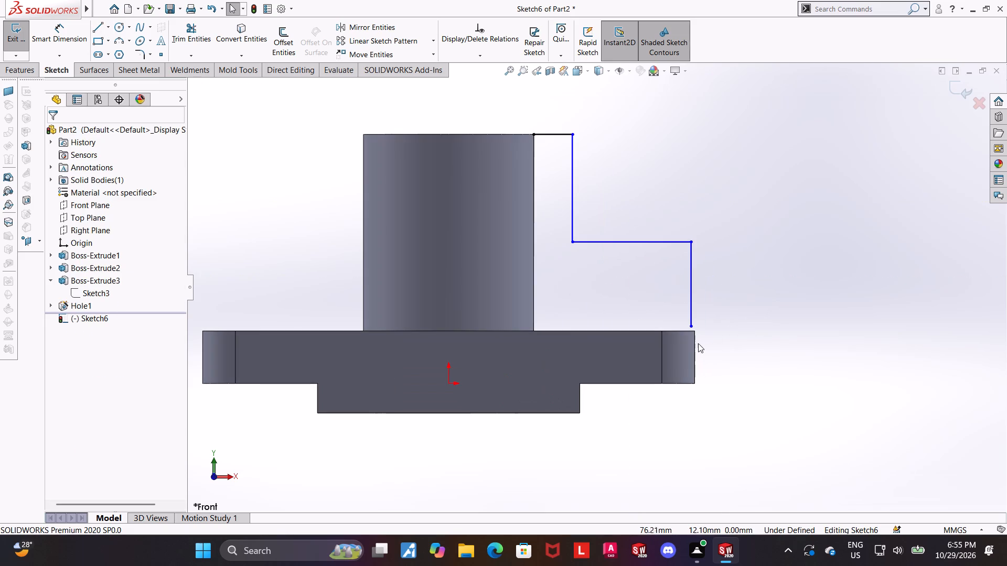
pyautogui.click(696, 343)
pyautogui.click(714, 352)
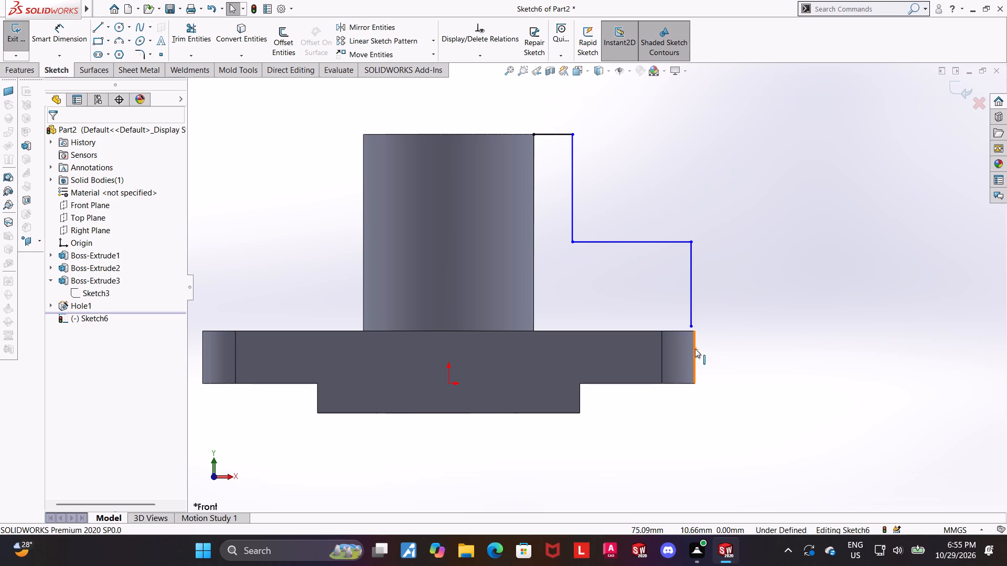
pyautogui.click(695, 349)
pyautogui.keyDown('ctrl'); pyautogui.click(692, 313); pyautogui.keyUp('ctrl')
pyautogui.click(58, 324)
pyautogui.click(913, 319)
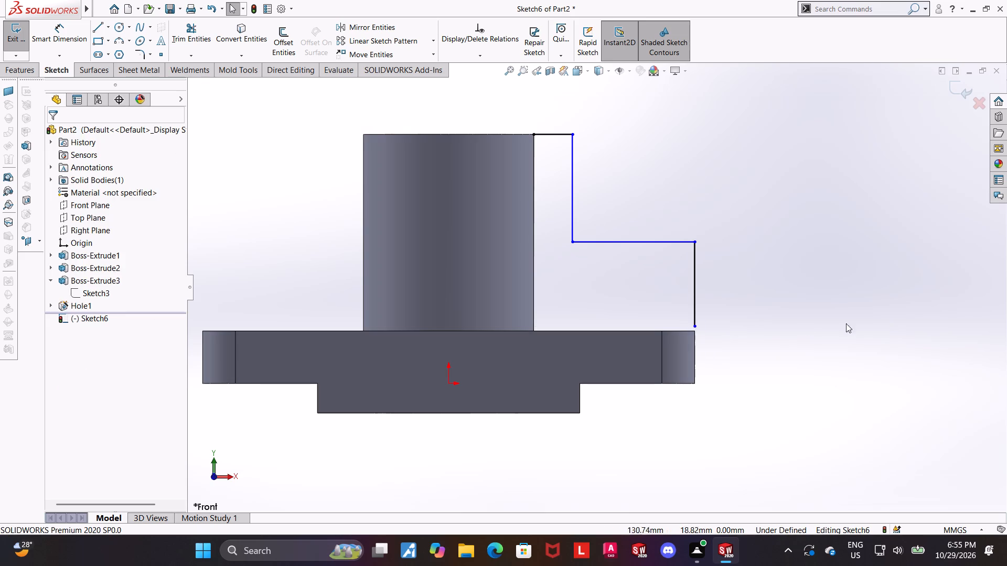
# Make the outer vertical line's lower endpoint coincident with the plate's top edge.
pyautogui.click(692, 327)
pyautogui.keyDown('ctrl'); pyautogui.click(690, 331); pyautogui.keyUp('ctrl')
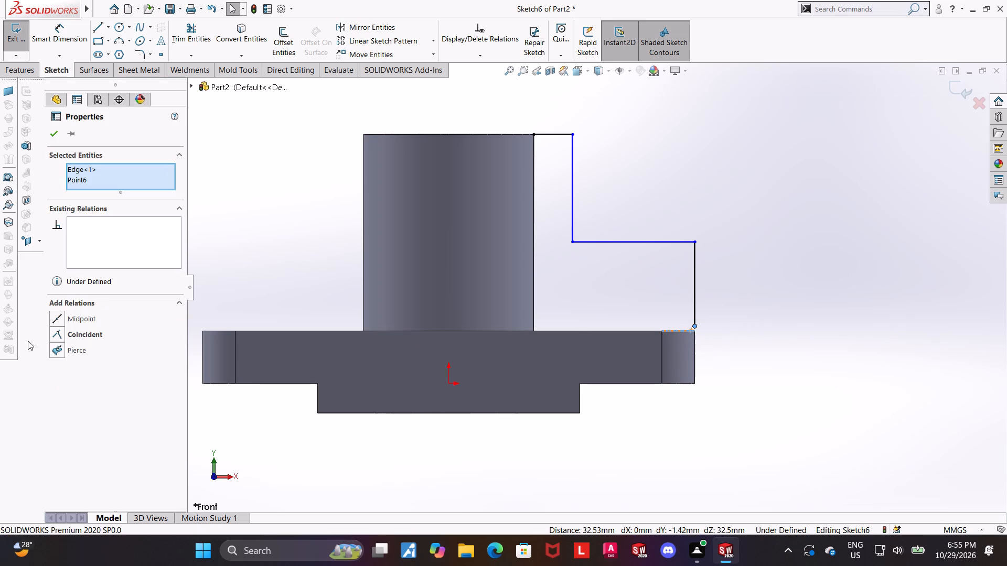
pyautogui.click(53, 334)
pyautogui.click(742, 337)
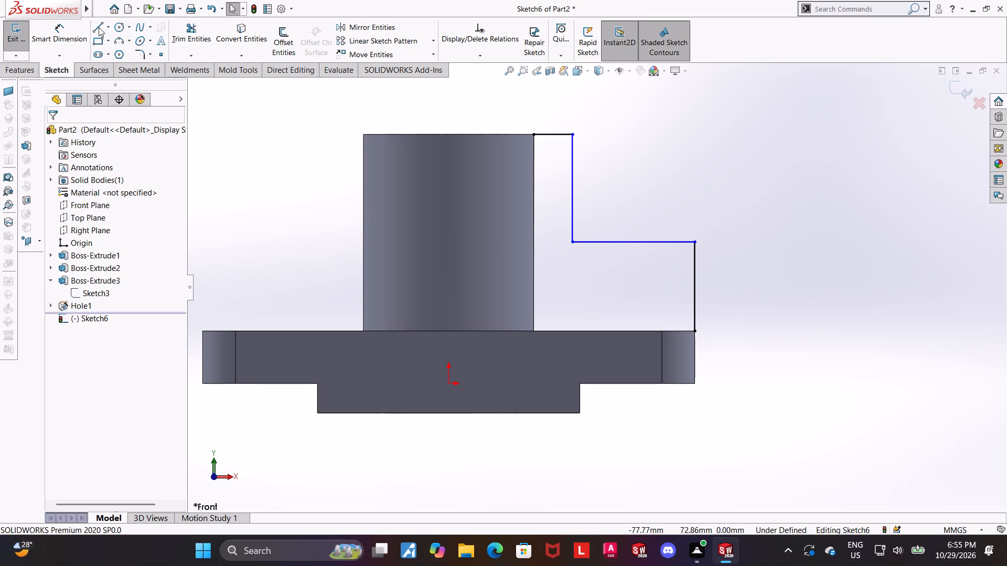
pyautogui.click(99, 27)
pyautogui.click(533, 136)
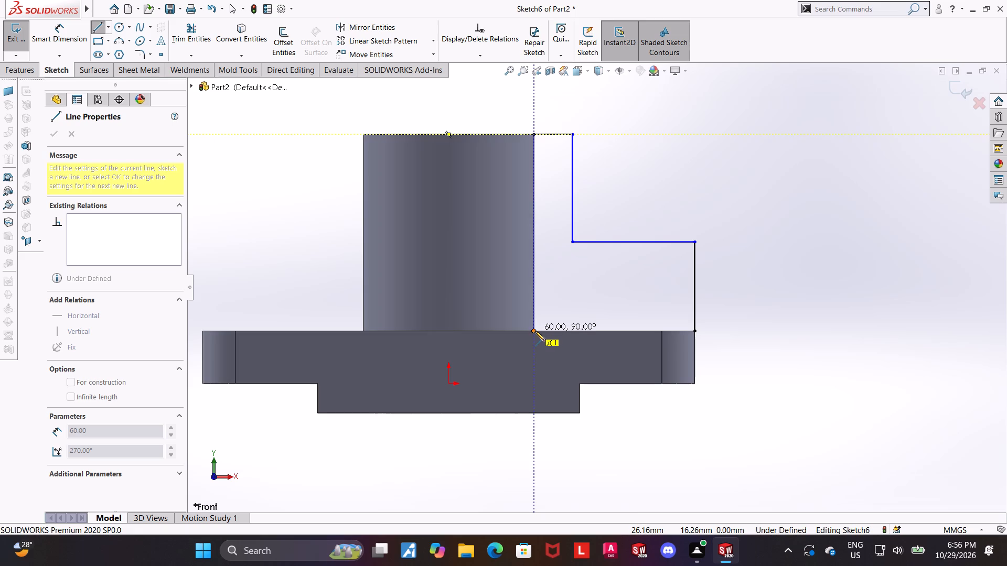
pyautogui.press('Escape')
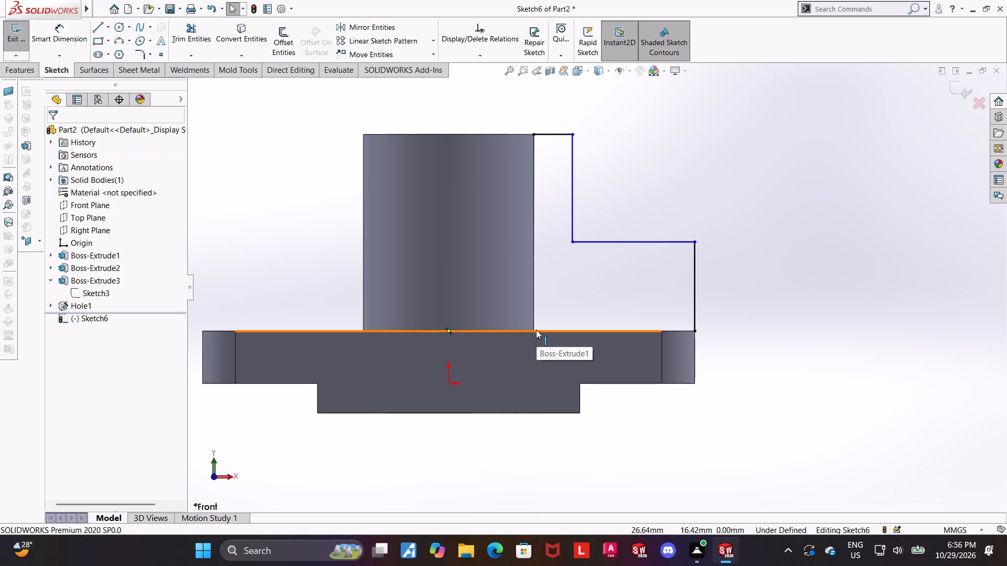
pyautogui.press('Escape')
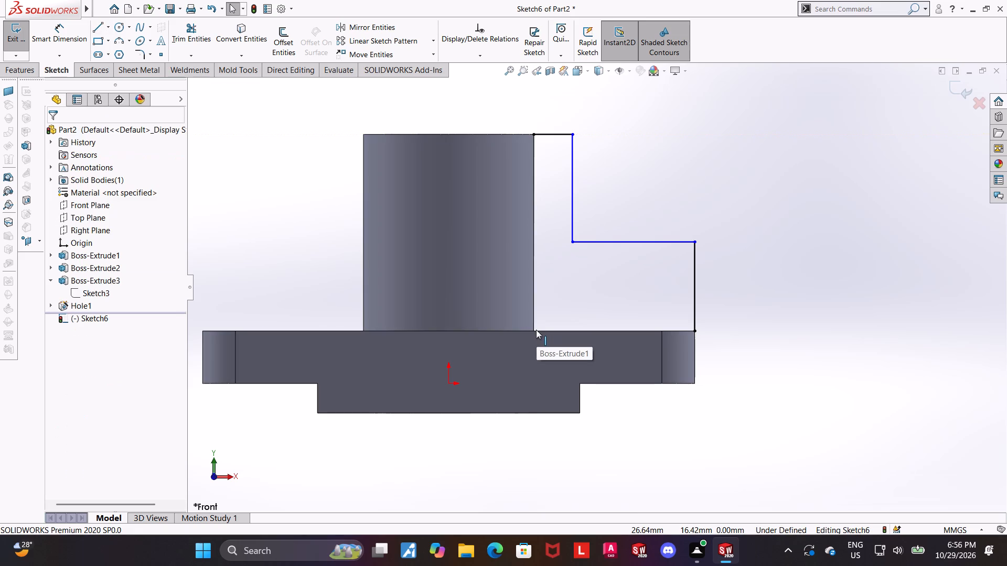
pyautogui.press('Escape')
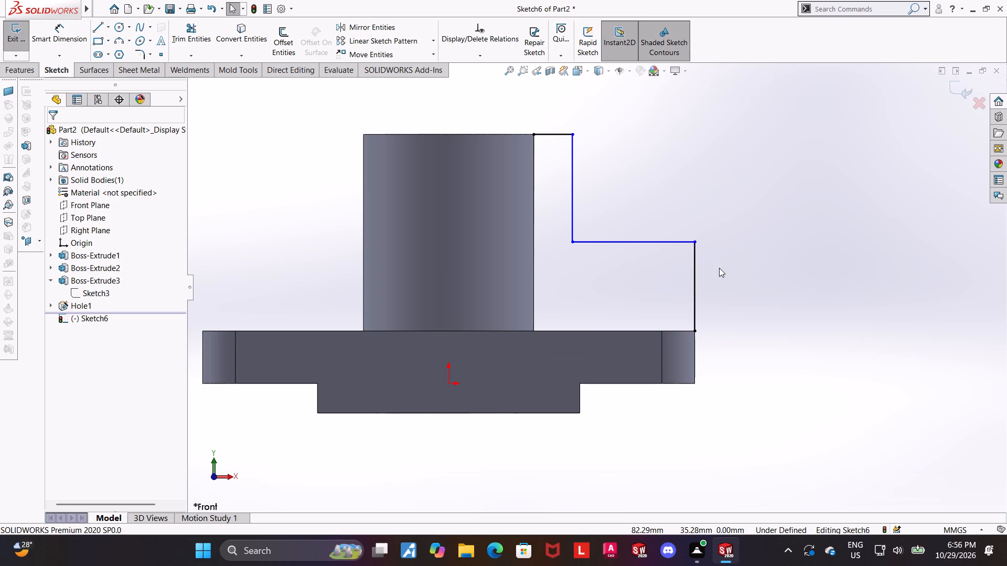
# Remove the coincident relation from the profile's start point and move it inside the boss, onto its top edge, about 22 mm from the origin.
pyautogui.scroll(1, 635, 280)
pyautogui.scroll(-1, 594, 213)
pyautogui.press('Escape')
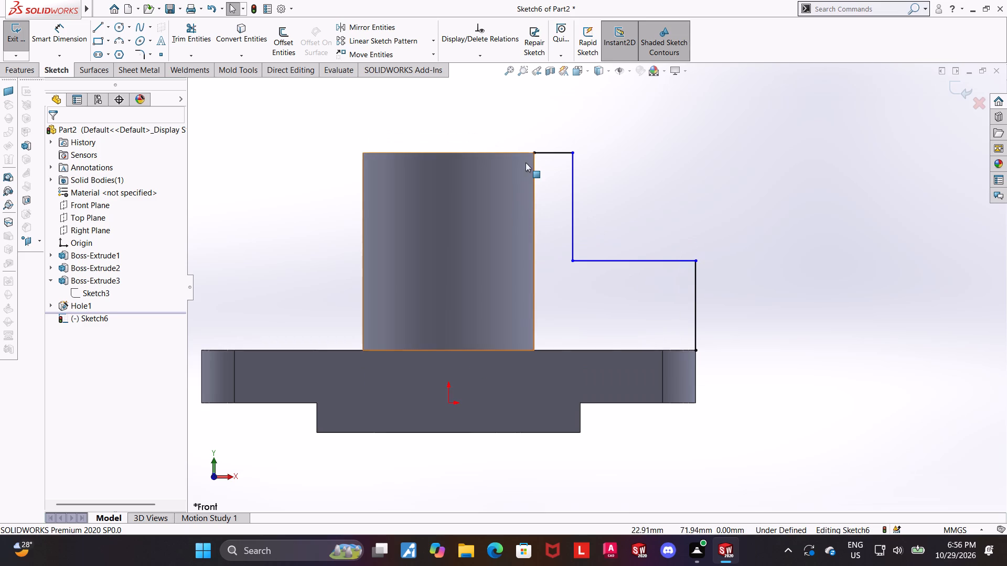
pyautogui.moveTo(532, 153); pyautogui.dragTo(516, 153)
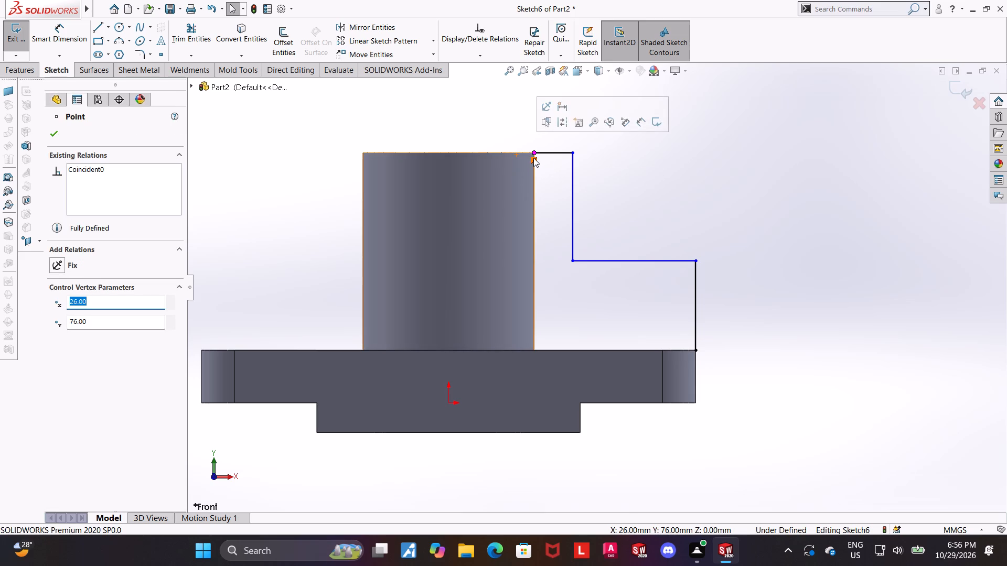
pyautogui.rightClick(533, 158)
pyautogui.click(559, 300)
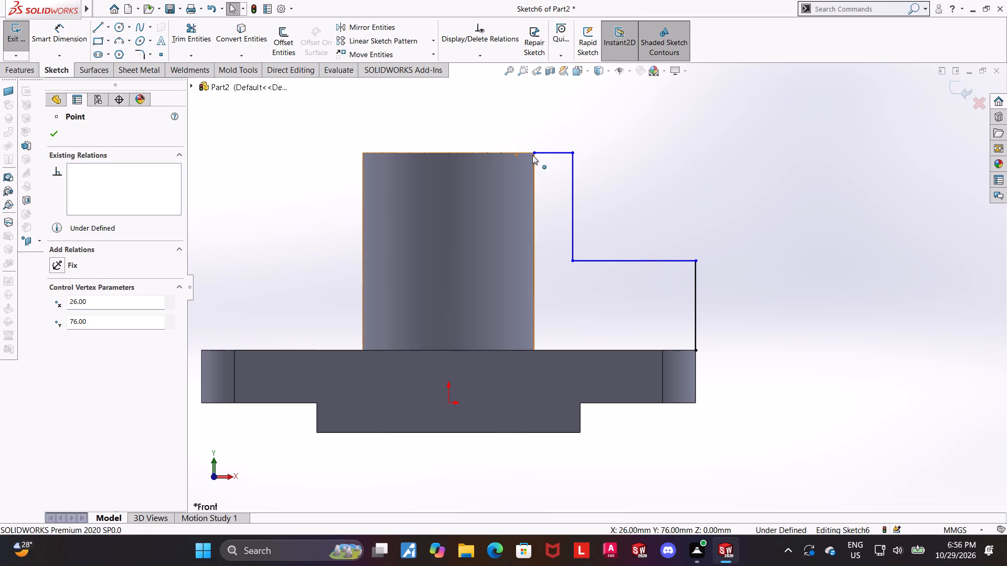
pyautogui.moveTo(532, 155); pyautogui.dragTo(520, 153)
pyautogui.press('Escape')
# Close the profile in front view with a vertical line about 60 mm down to the plate top and a horizontal line about 53 mm to the plate's end.
pyautogui.moveTo(544, 194); pyautogui.dragTo(538, 280, button='middle')
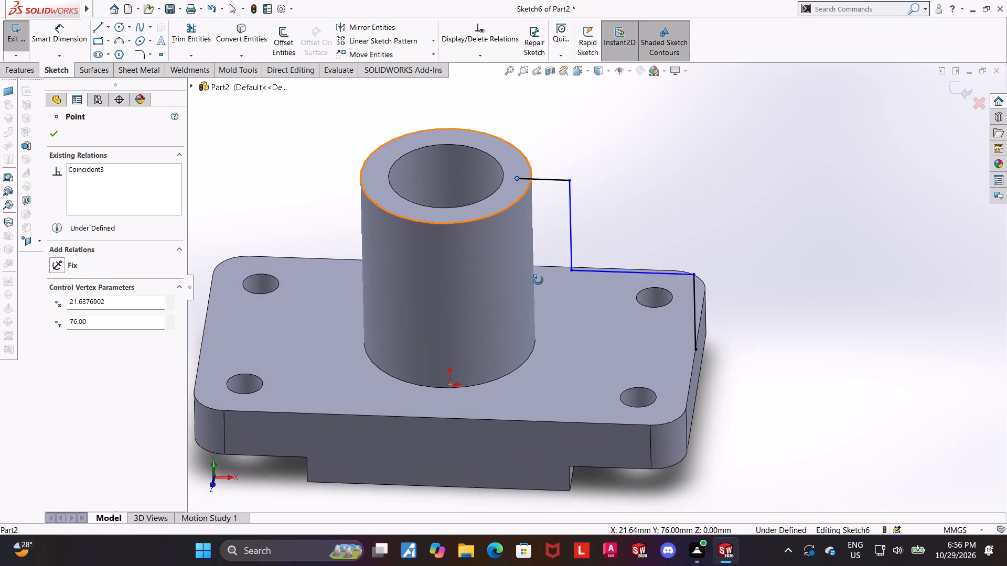
pyautogui.moveTo(538, 280); pyautogui.dragTo(538, 268, button='middle')
pyautogui.click(572, 77)
pyautogui.click(446, 416)
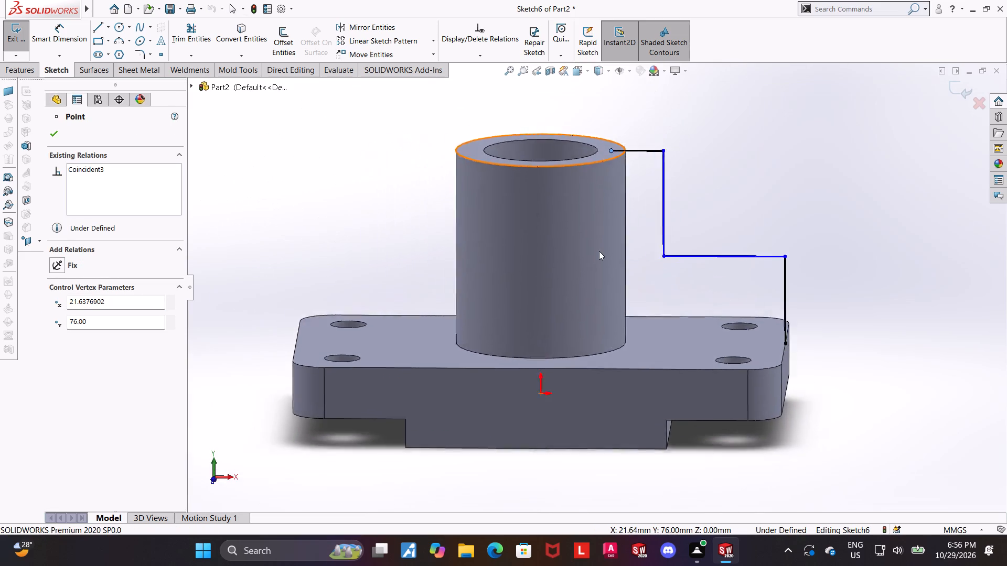
pyautogui.scroll(-1, 887, 225)
pyautogui.click(93, 27)
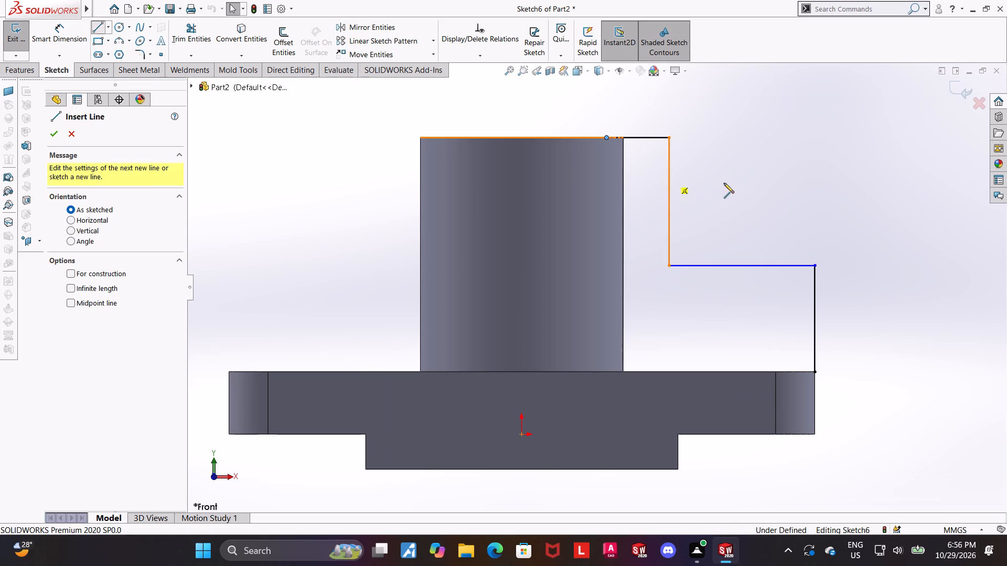
pyautogui.click(606, 136)
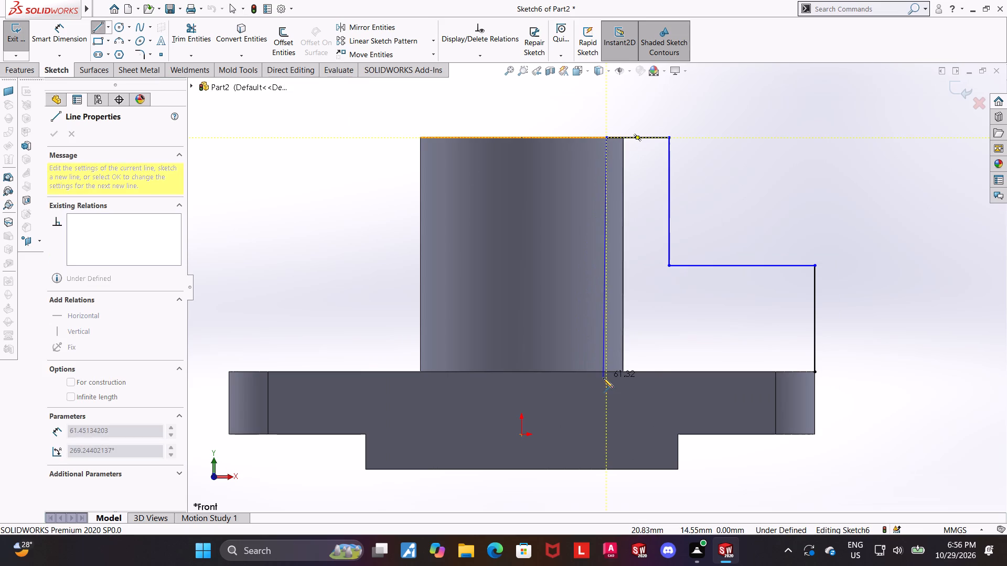
pyautogui.click(607, 372)
pyautogui.click(817, 372)
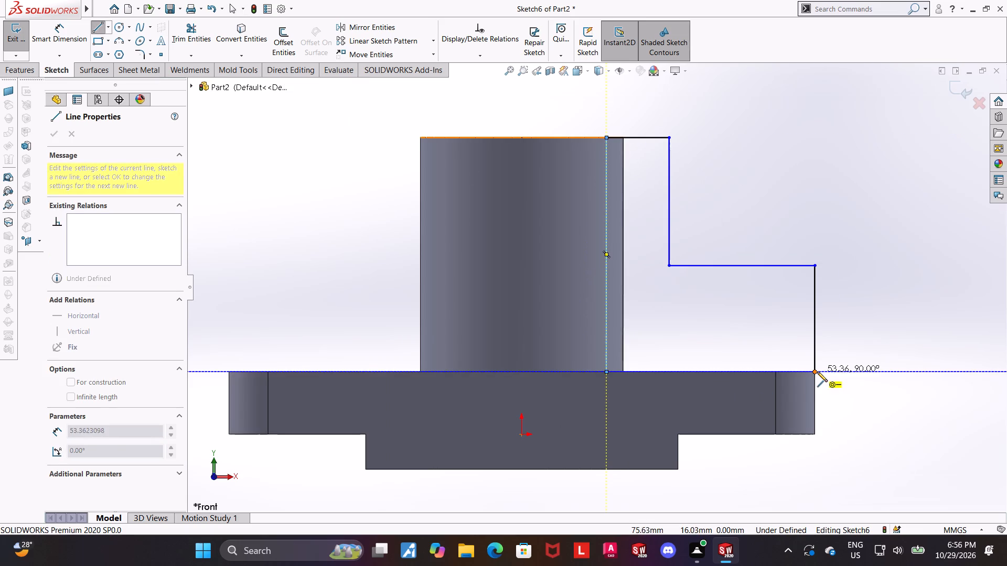
pyautogui.press('Escape')
pyautogui.scroll(4, 816, 369)
pyautogui.scroll(-2, 795, 293)
pyautogui.press('Escape')
pyautogui.press('Escape')
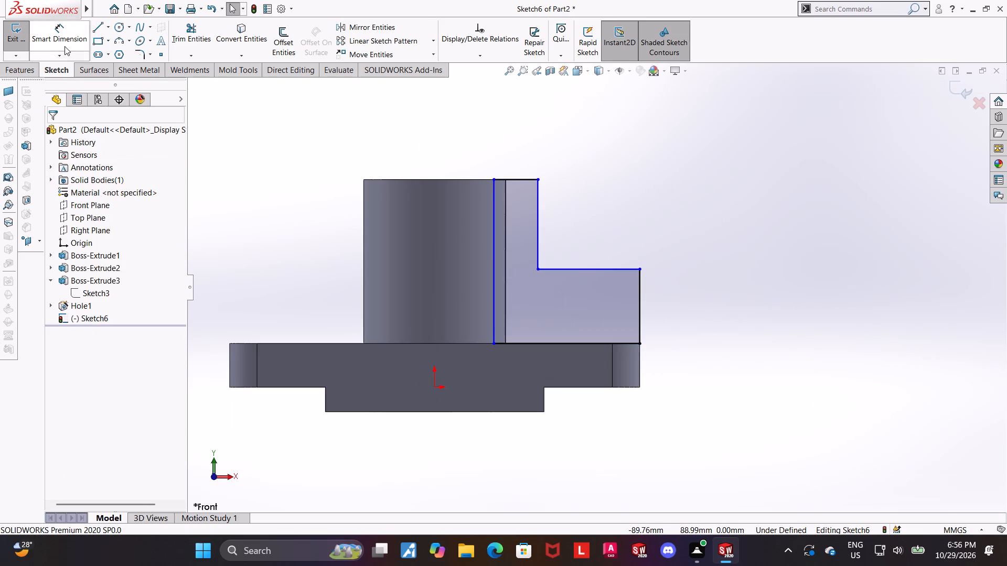
# Dimension the profile's horizontal step line at 45 mm above the lower block's bottom edge.
pyautogui.click(63, 39)
pyautogui.scroll(1, 416, 243)
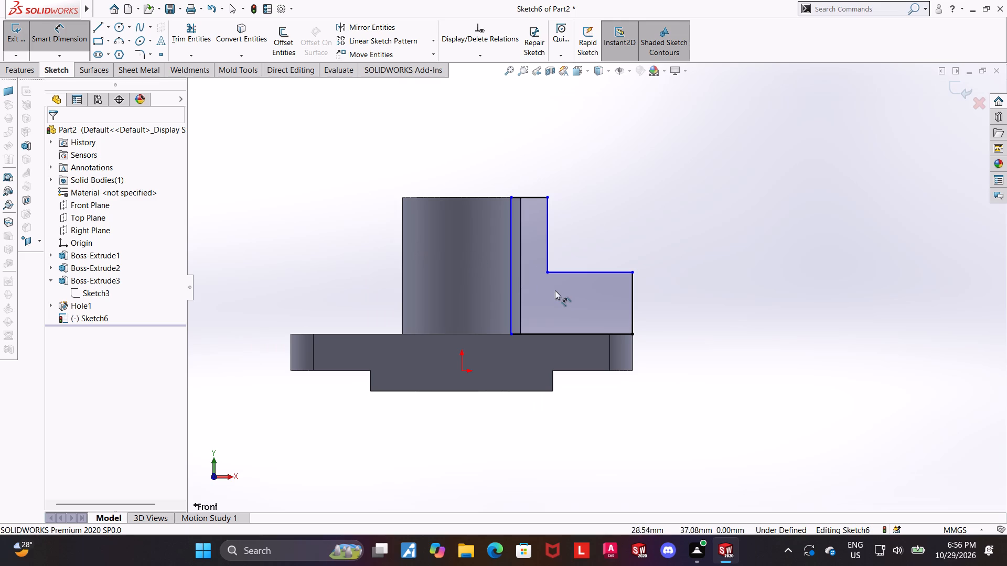
pyautogui.click(564, 274)
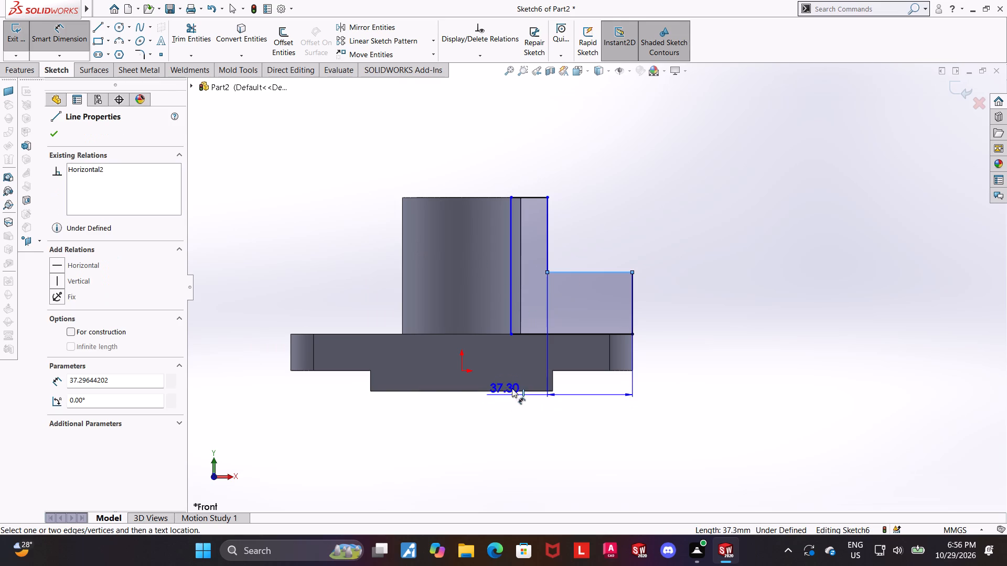
pyautogui.click(513, 389)
pyautogui.click(740, 350)
pyautogui.write('45')
pyautogui.press('Return')
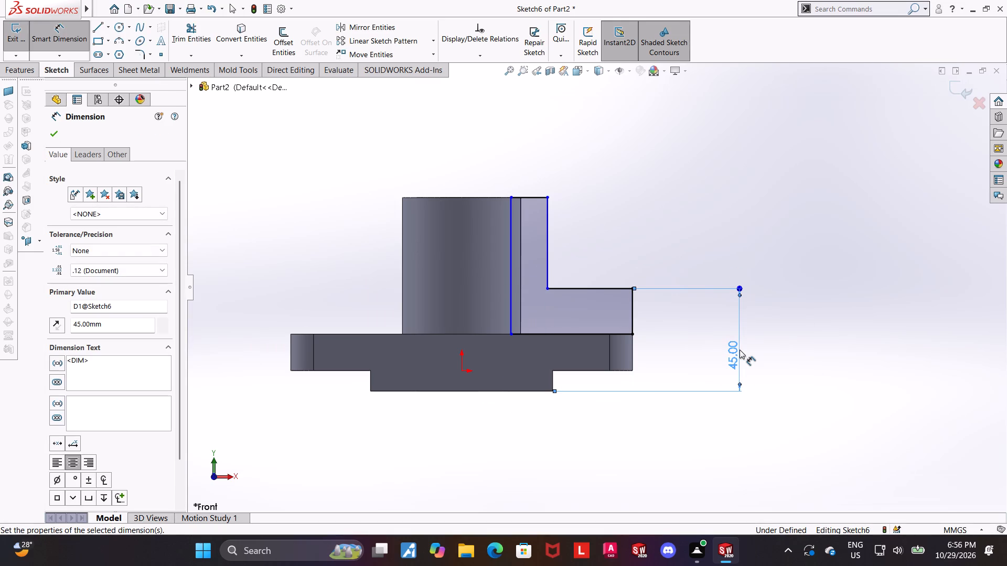
pyautogui.press('Escape')
pyautogui.scroll(-2, 584, 179)
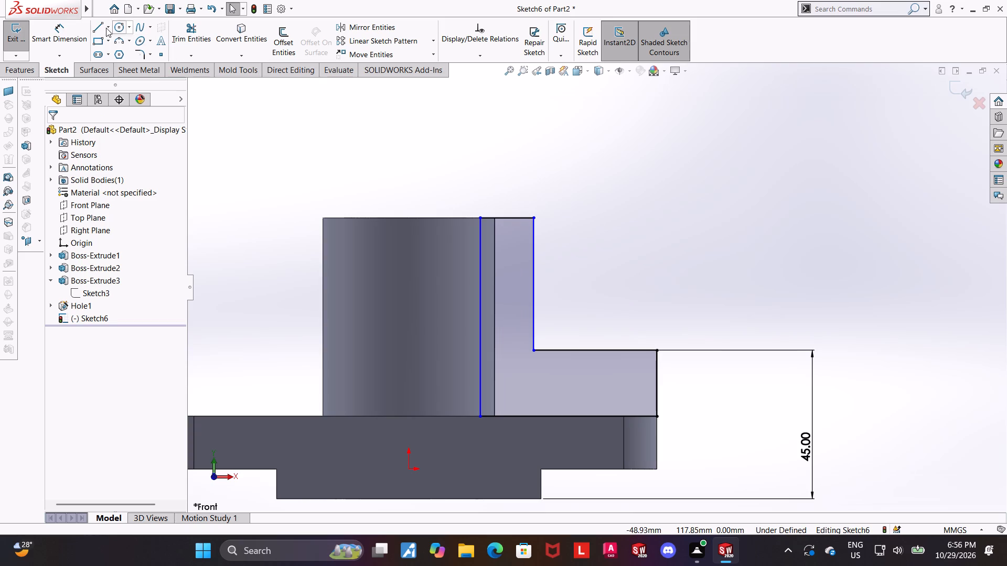
# Dimension the profile's upper outer vertical line at 12 mm from the boss's side edge.
pyautogui.click(69, 33)
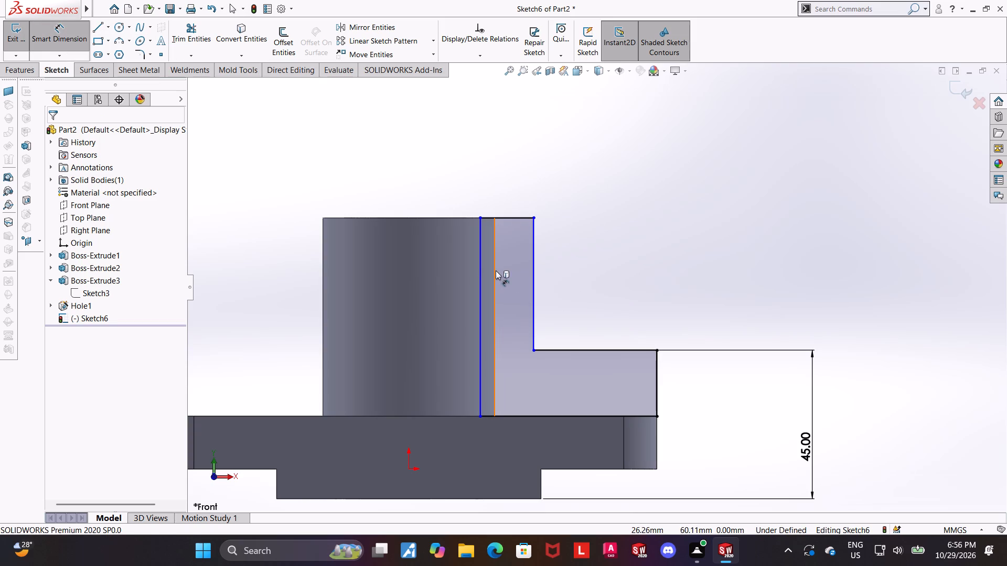
pyautogui.click(496, 270)
pyautogui.click(532, 270)
pyautogui.click(529, 191)
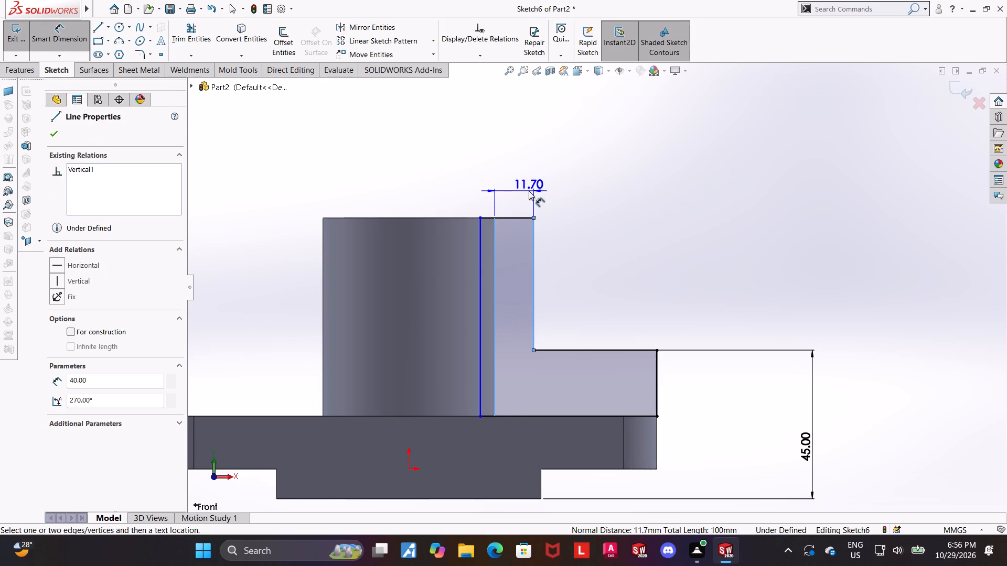
pyautogui.write('12')
pyautogui.press('Return')
pyautogui.press('Escape')
pyautogui.press('Escape')
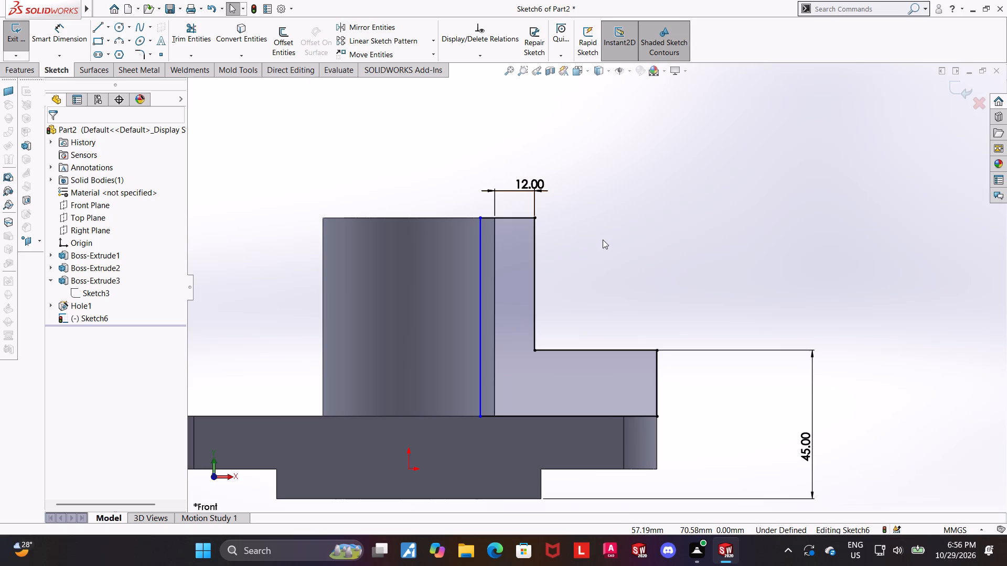
# Exit the sketch and extrude the stepped profile 10 mm from the mid plane, merged with the body.
pyautogui.scroll(1, 607, 244)
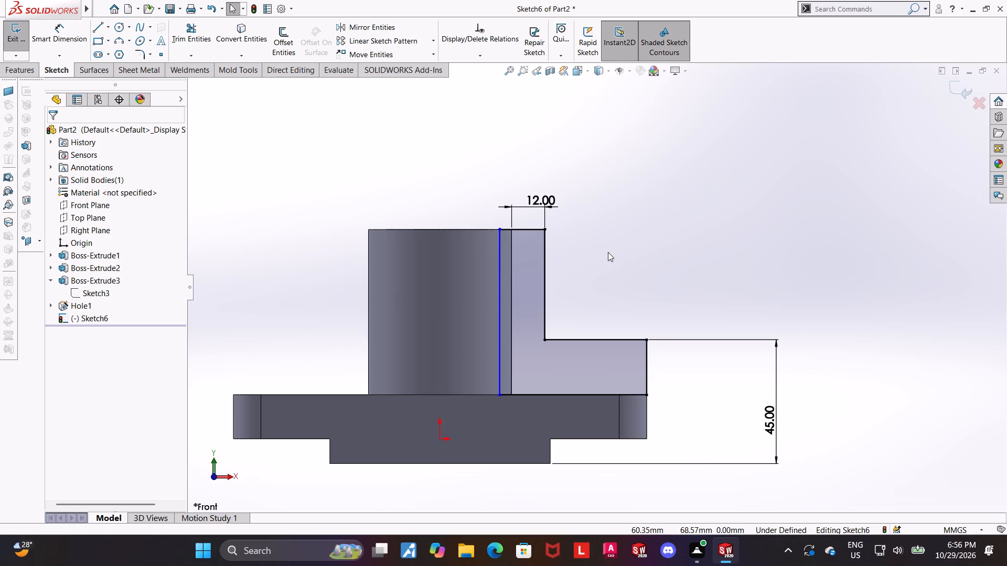
pyautogui.scroll(1, 609, 250)
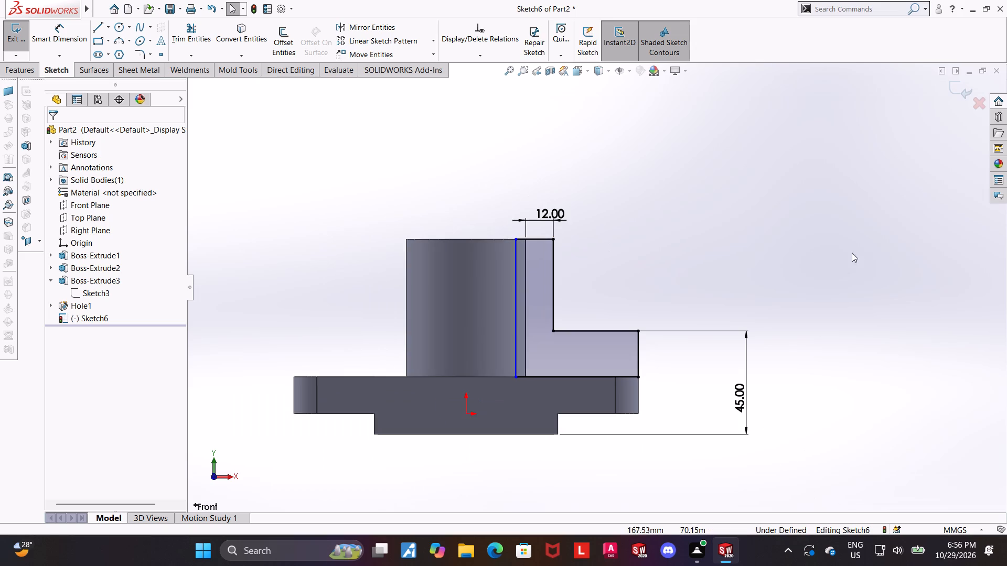
pyautogui.scroll(-1, 659, 302)
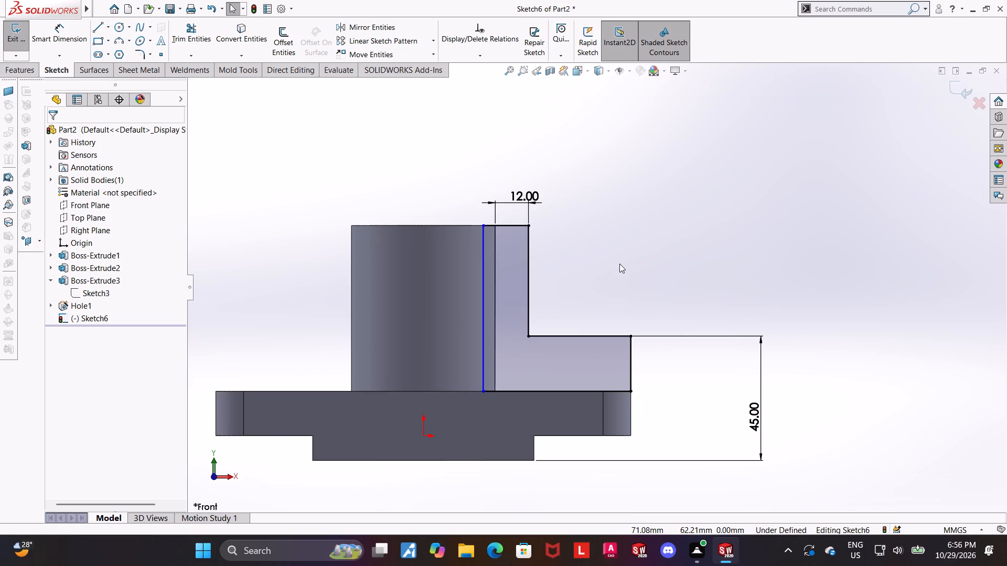
pyautogui.scroll(-1, 619, 264)
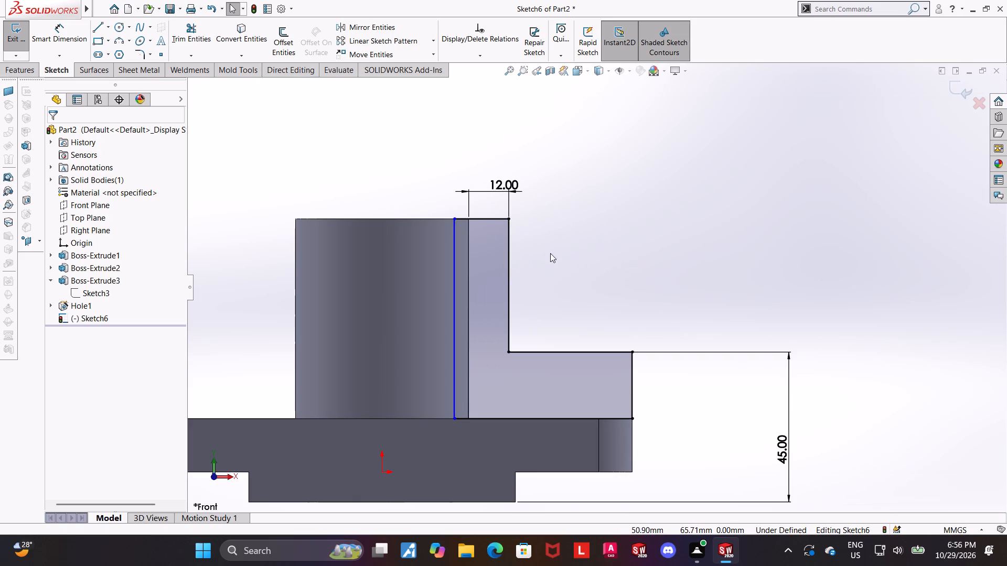
pyautogui.click(962, 91)
pyautogui.moveTo(791, 217); pyautogui.dragTo(752, 249, button='middle')
pyautogui.click(10, 42)
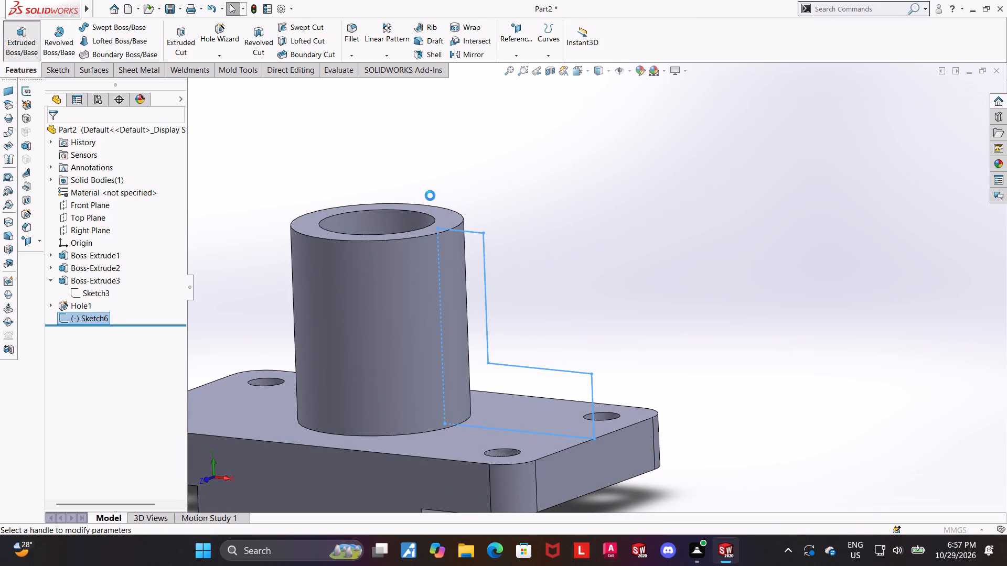
pyautogui.scroll(2, 820, 266)
pyautogui.click(100, 205)
pyautogui.click(92, 270)
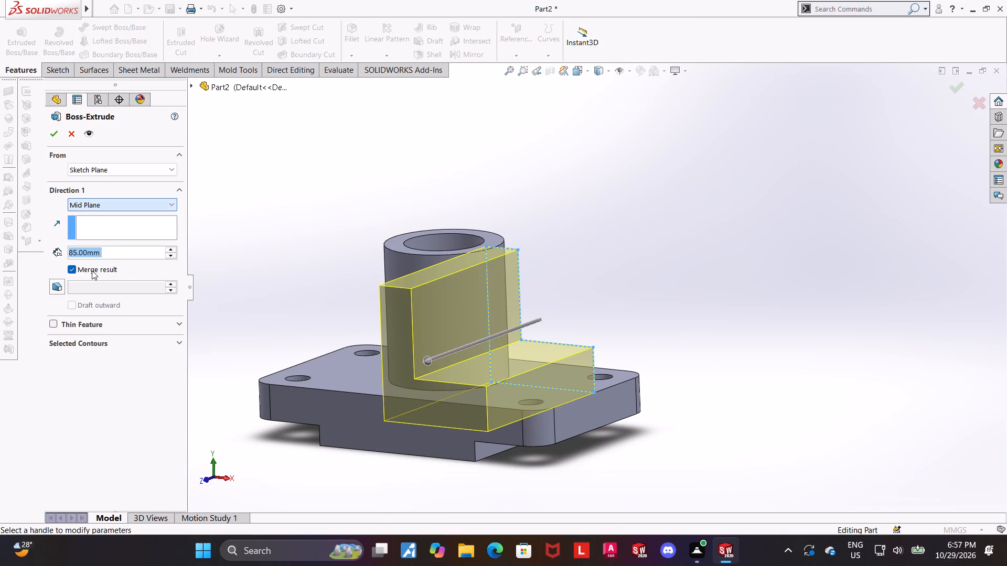
pyautogui.write('10')
pyautogui.press('Return')
pyautogui.moveTo(713, 256); pyautogui.dragTo(711, 341, button='middle')
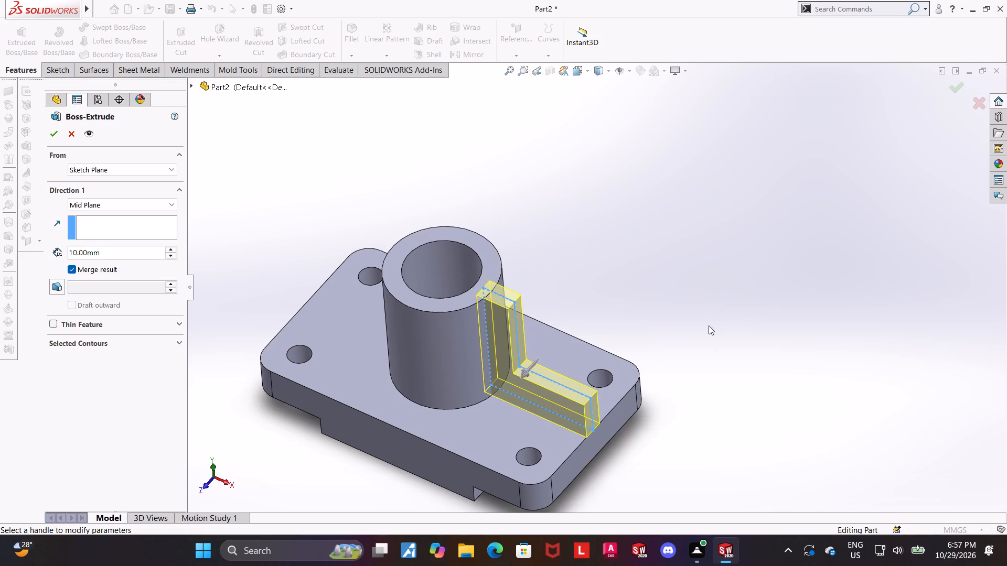
pyautogui.click(52, 135)
pyautogui.click(472, 227)
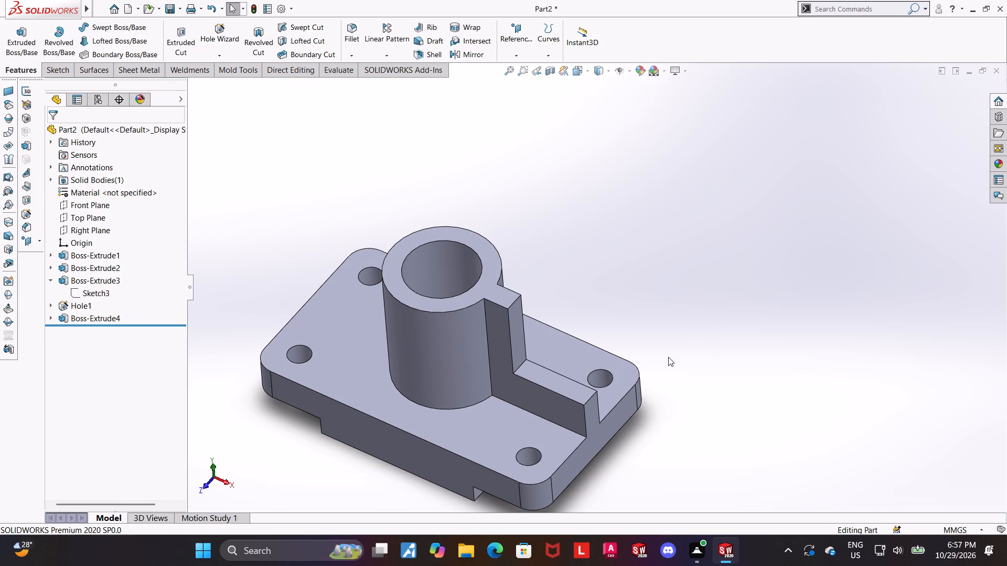
# On the Front Plane, sketch a sloped line from the plate's upper end corner, opposite the stepped rib, to the boss's top corner.
pyautogui.moveTo(668, 357); pyautogui.dragTo(647, 306, button='middle')
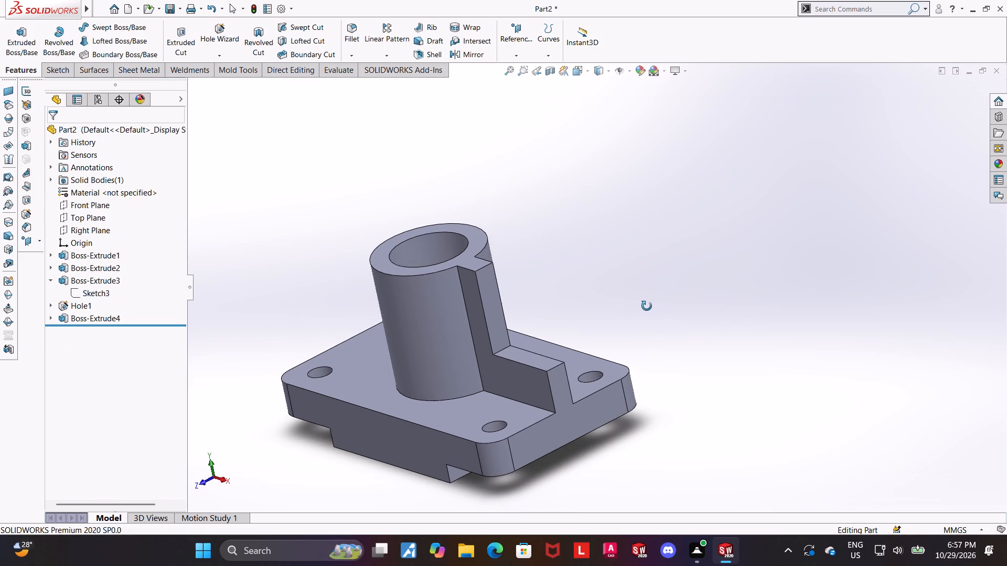
pyautogui.moveTo(647, 306); pyautogui.dragTo(652, 298, button='middle')
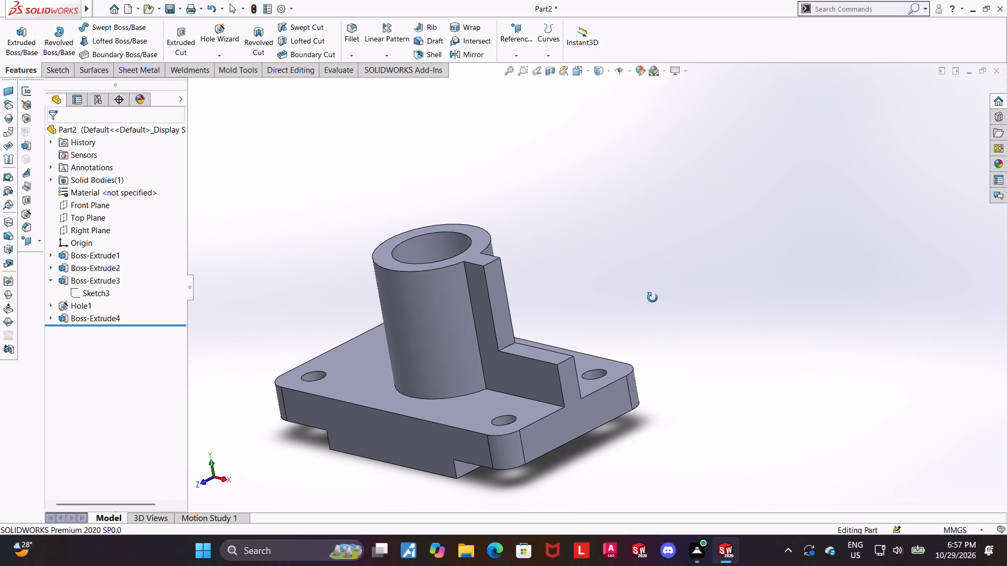
pyautogui.moveTo(652, 298); pyautogui.dragTo(673, 299, button='middle')
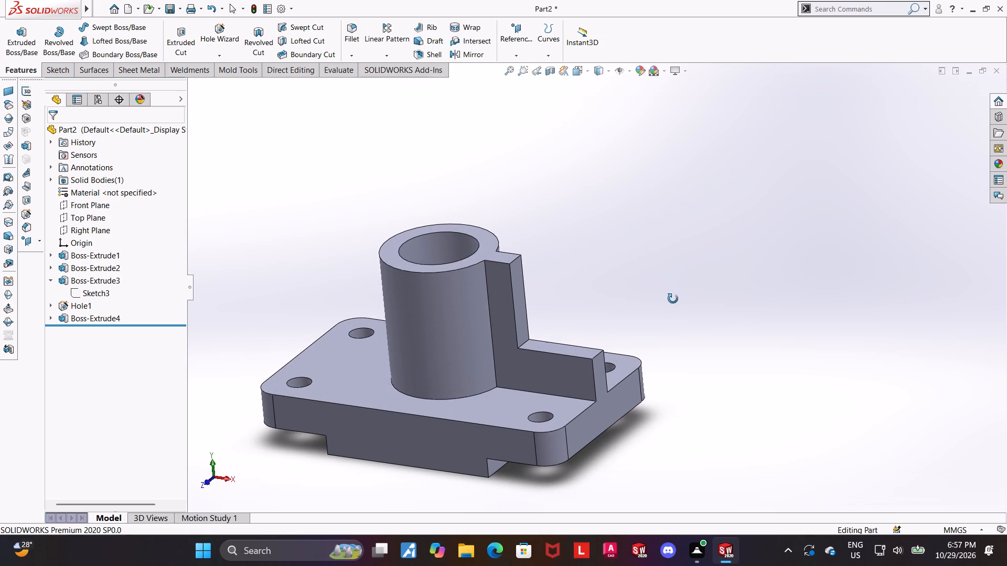
pyautogui.moveTo(673, 299); pyautogui.dragTo(679, 278, button='middle')
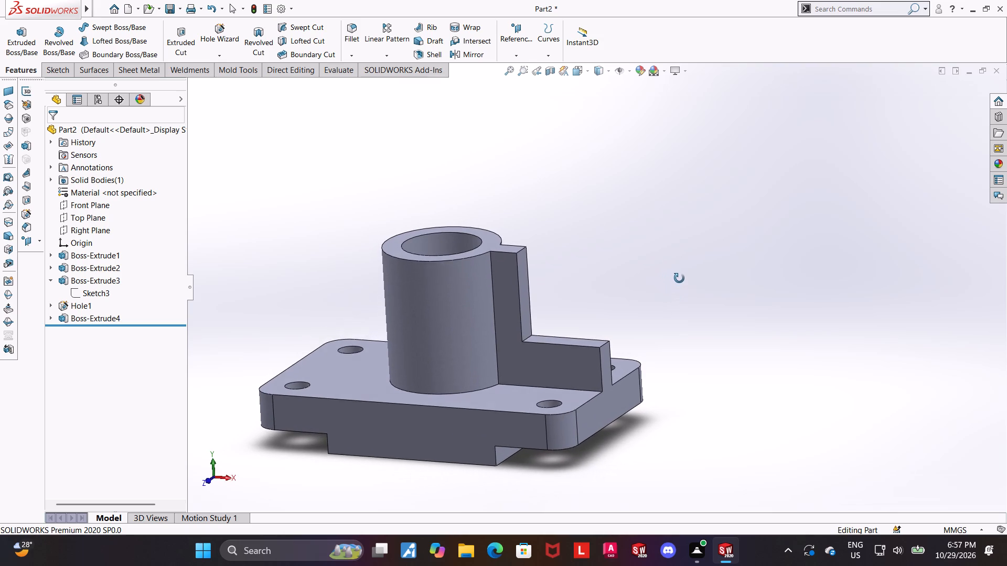
pyautogui.moveTo(679, 278); pyautogui.dragTo(681, 273, button='middle')
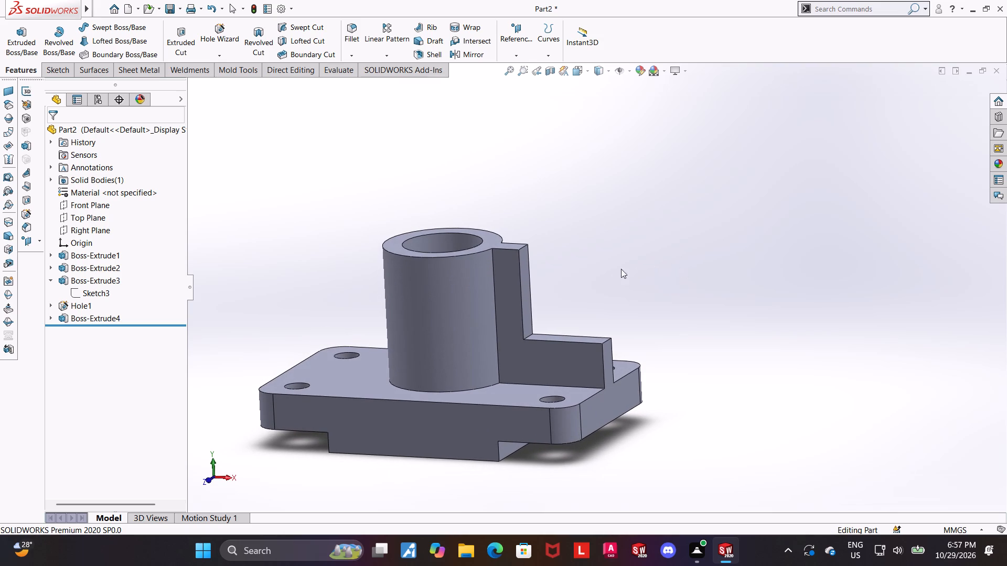
pyautogui.click(582, 66)
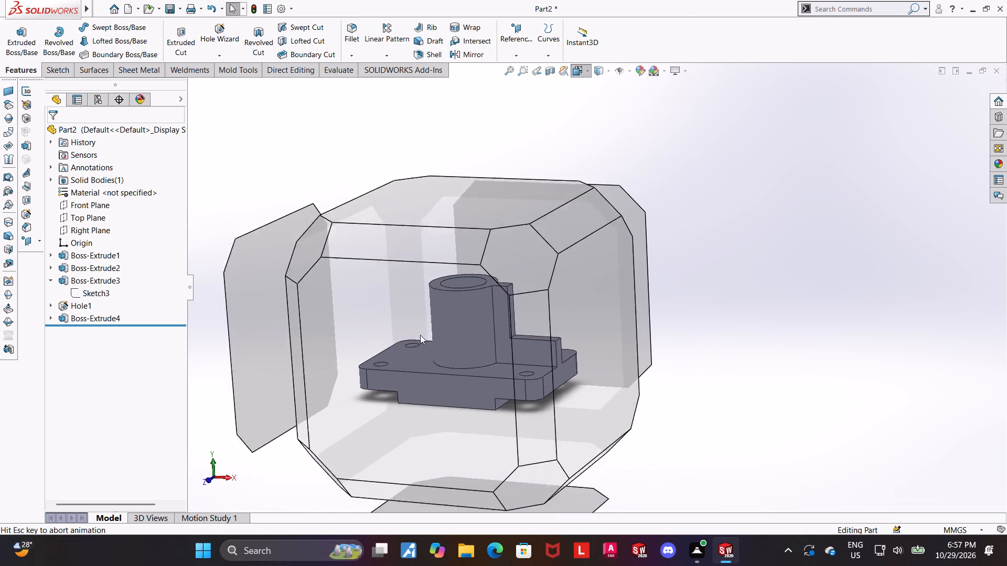
pyautogui.click(410, 344)
pyautogui.click(77, 206)
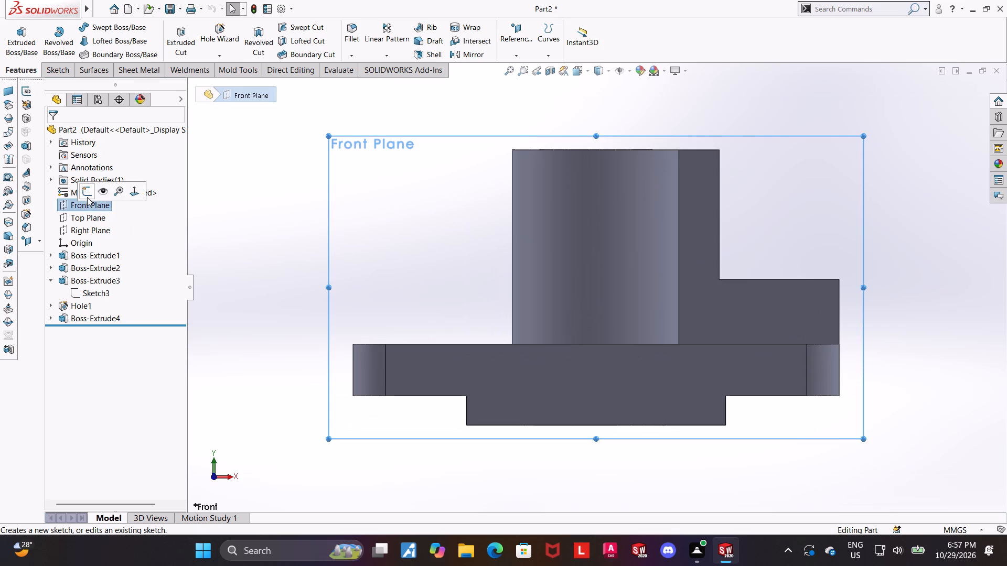
pyautogui.click(89, 193)
pyautogui.click(101, 25)
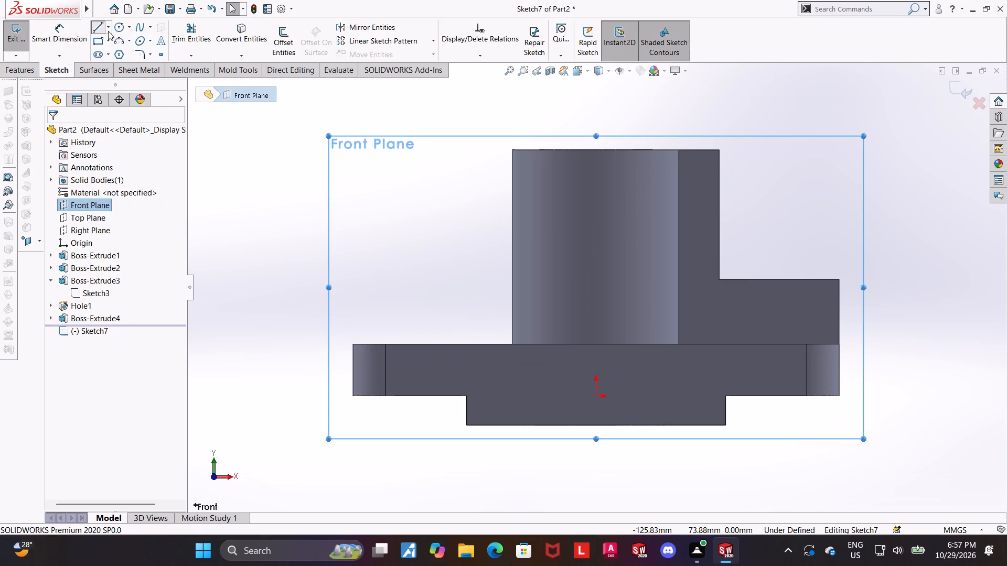
pyautogui.click(354, 343)
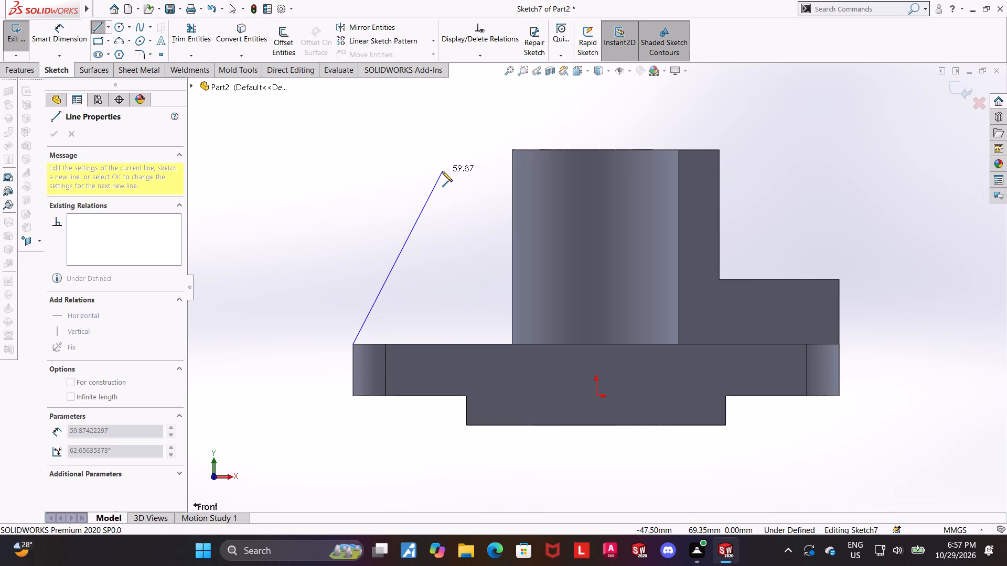
pyautogui.click(510, 150)
pyautogui.press('Escape')
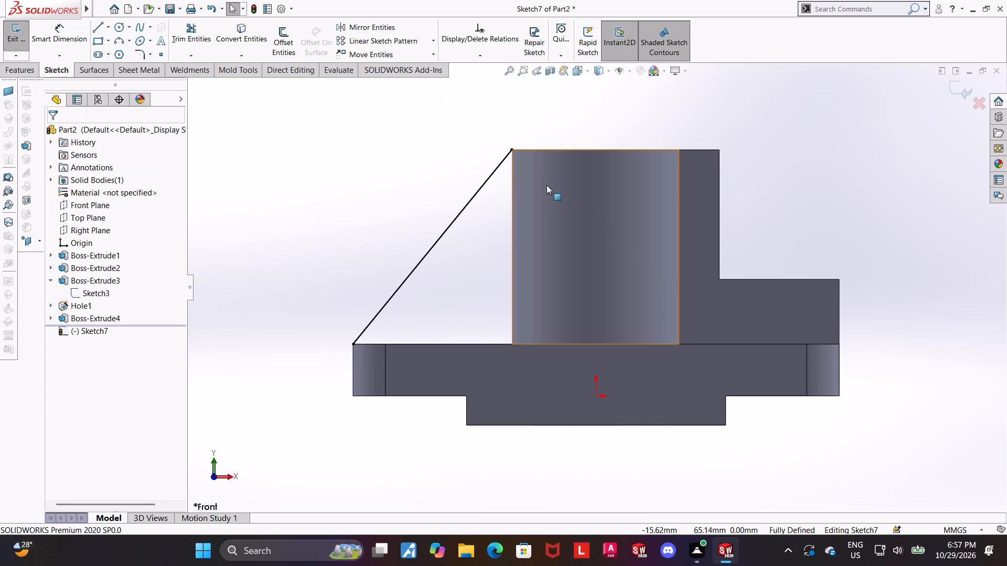
pyautogui.press('Escape')
pyautogui.press('Escape')
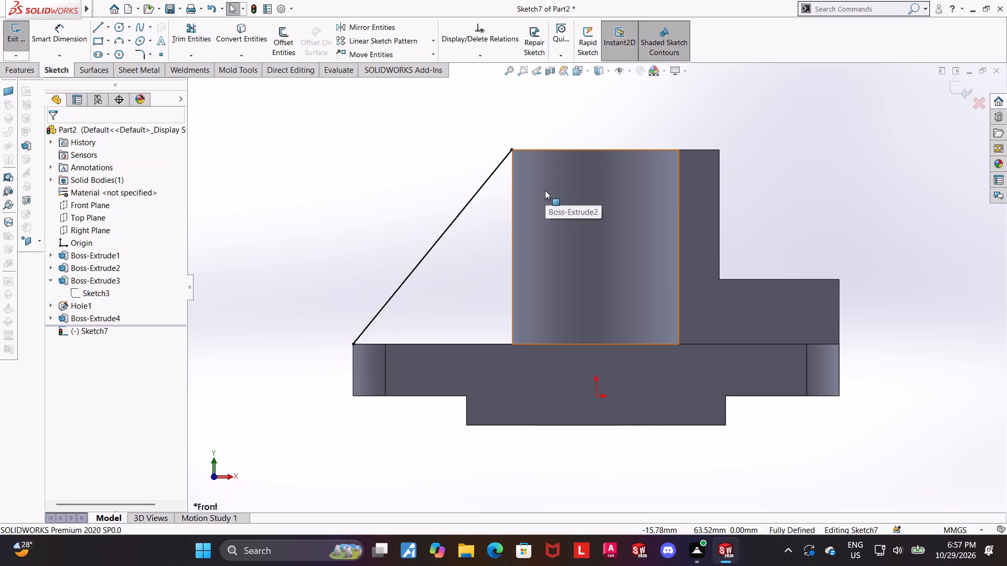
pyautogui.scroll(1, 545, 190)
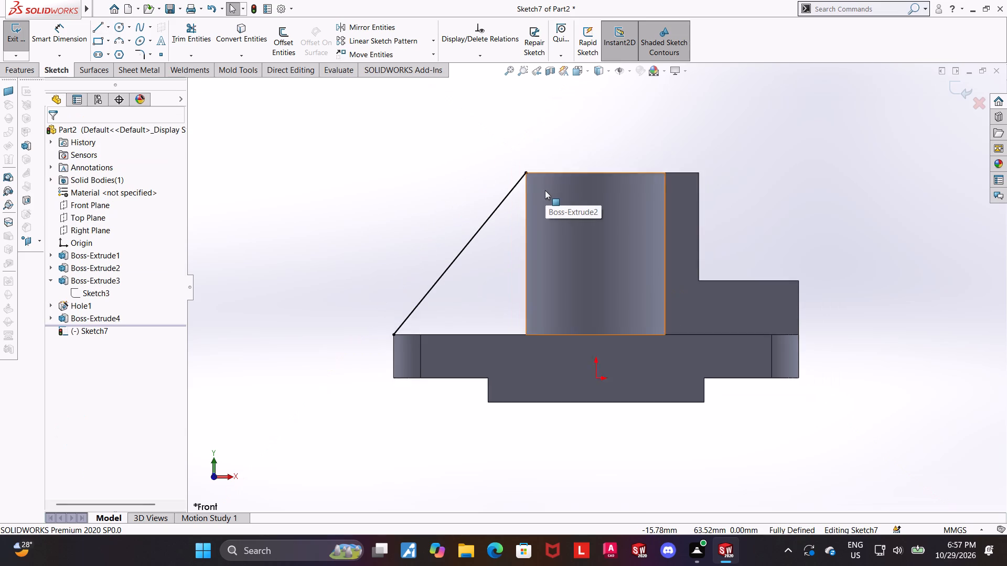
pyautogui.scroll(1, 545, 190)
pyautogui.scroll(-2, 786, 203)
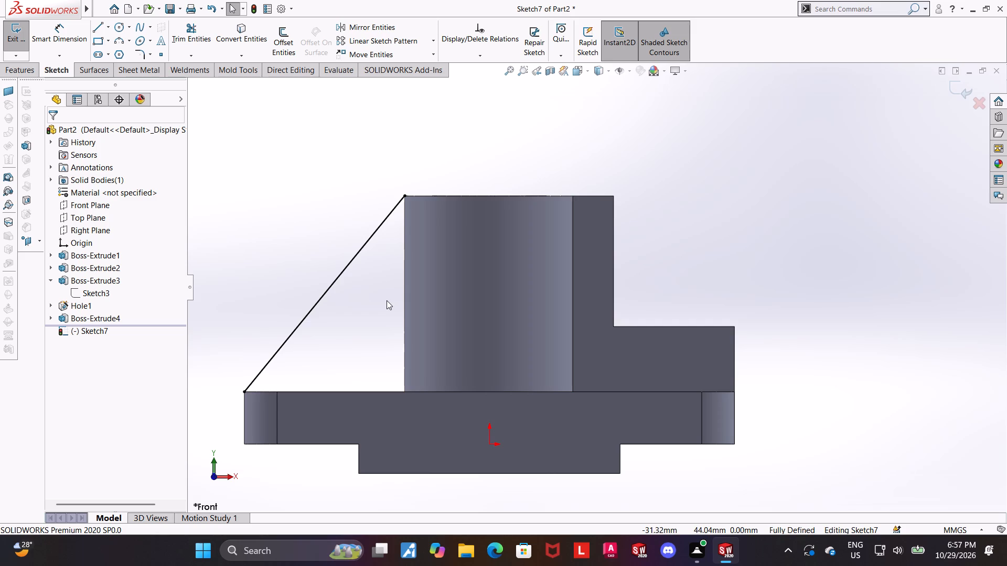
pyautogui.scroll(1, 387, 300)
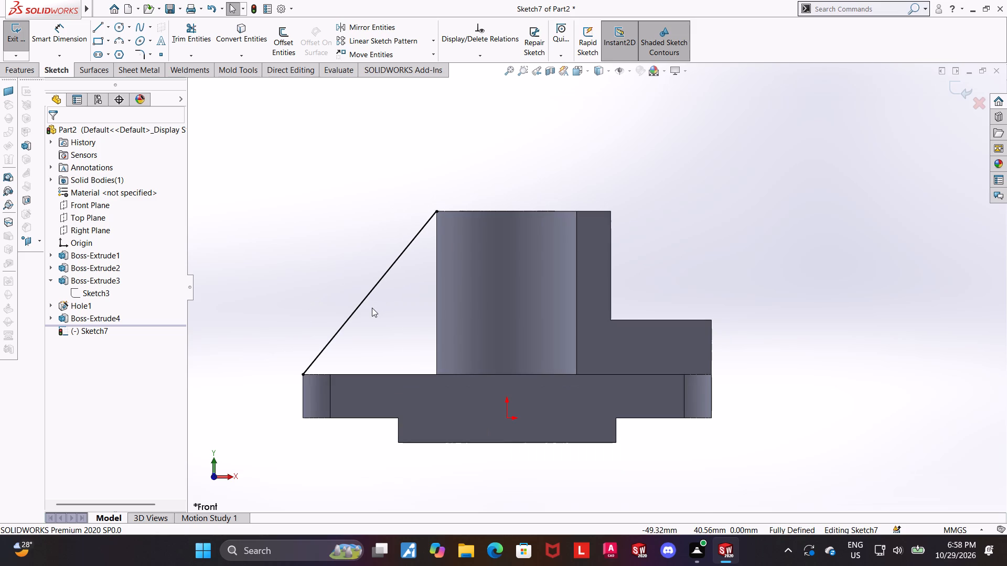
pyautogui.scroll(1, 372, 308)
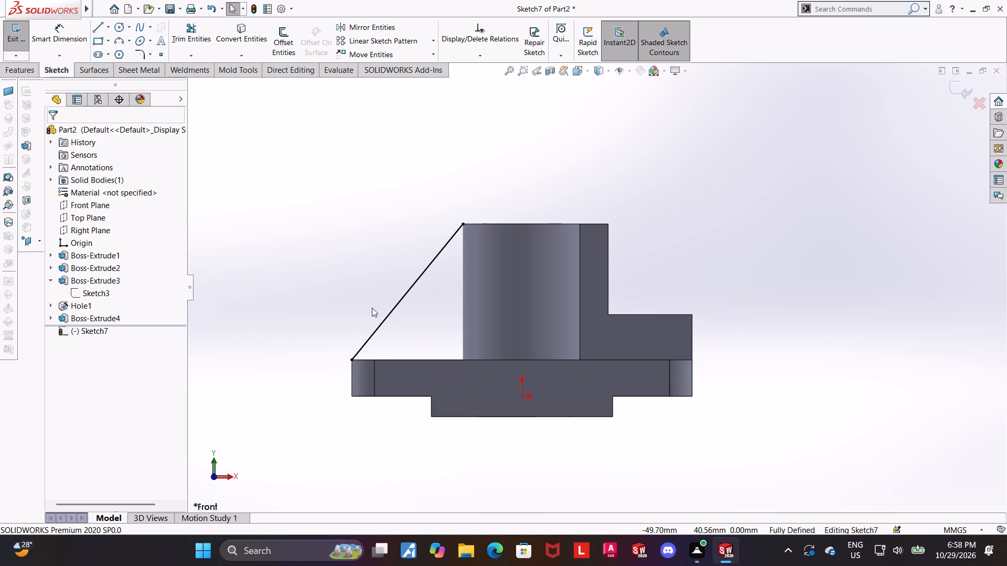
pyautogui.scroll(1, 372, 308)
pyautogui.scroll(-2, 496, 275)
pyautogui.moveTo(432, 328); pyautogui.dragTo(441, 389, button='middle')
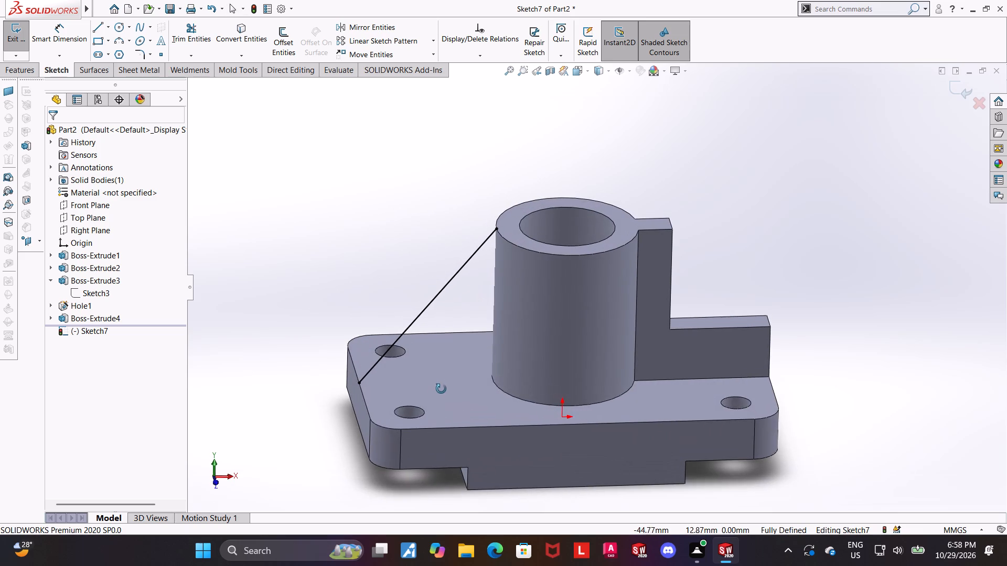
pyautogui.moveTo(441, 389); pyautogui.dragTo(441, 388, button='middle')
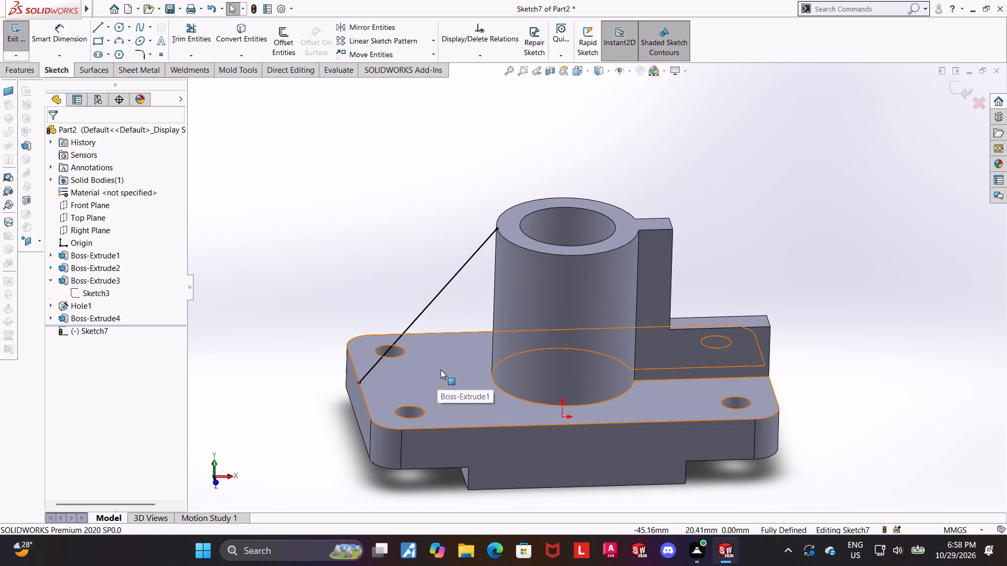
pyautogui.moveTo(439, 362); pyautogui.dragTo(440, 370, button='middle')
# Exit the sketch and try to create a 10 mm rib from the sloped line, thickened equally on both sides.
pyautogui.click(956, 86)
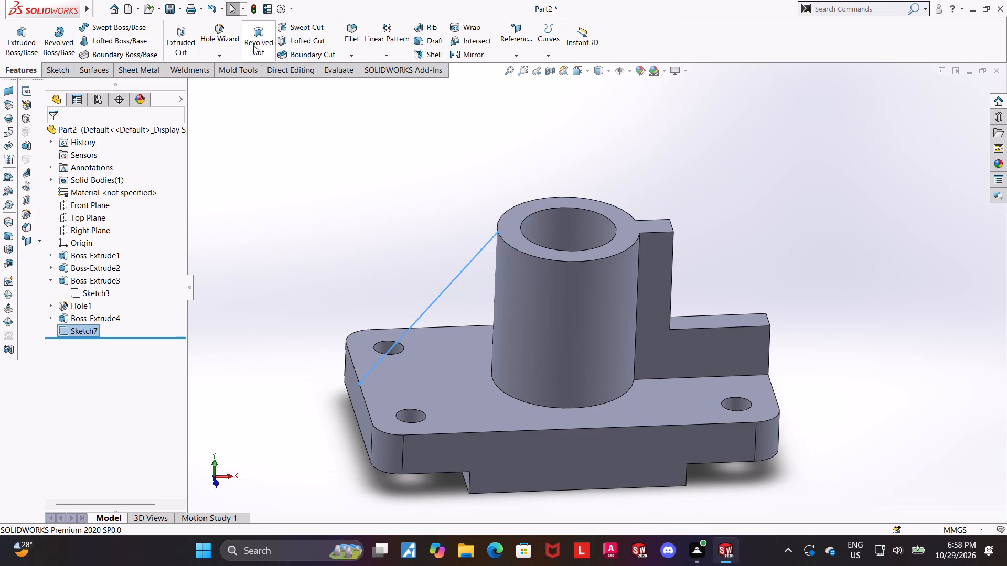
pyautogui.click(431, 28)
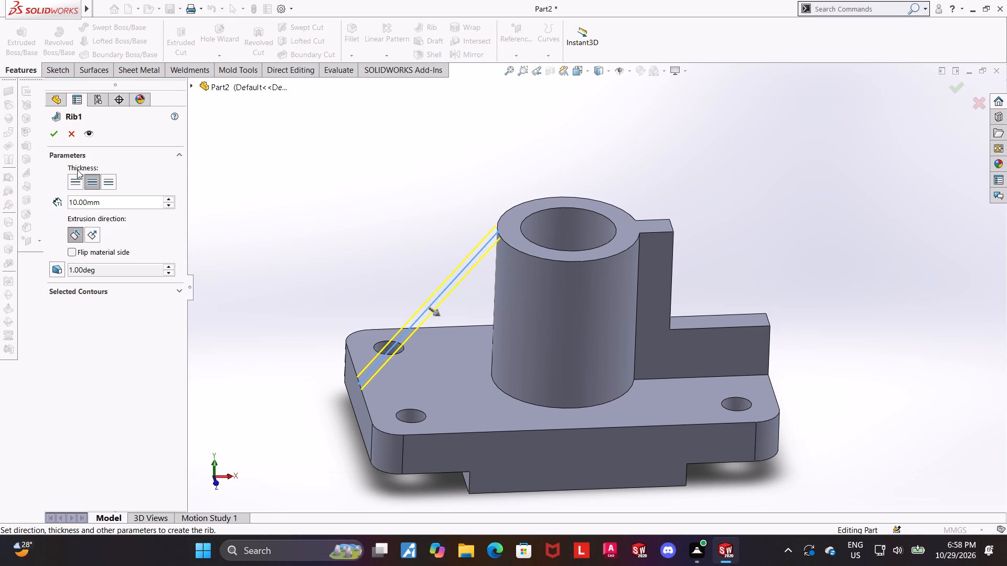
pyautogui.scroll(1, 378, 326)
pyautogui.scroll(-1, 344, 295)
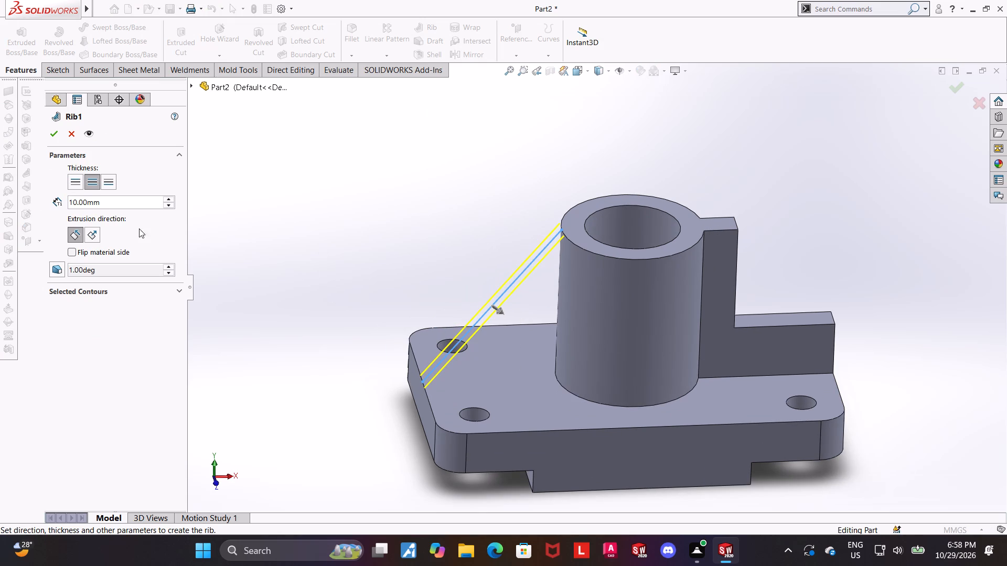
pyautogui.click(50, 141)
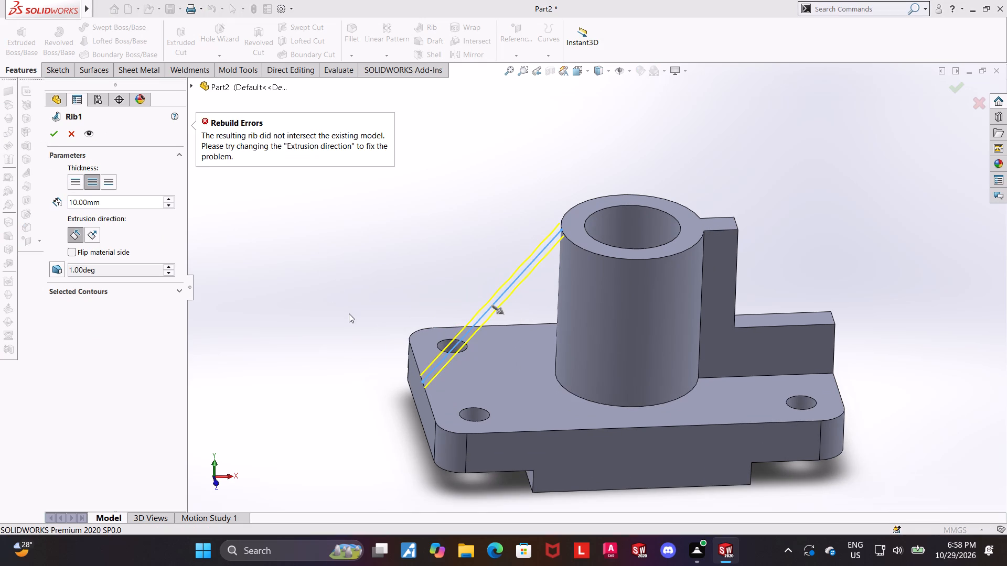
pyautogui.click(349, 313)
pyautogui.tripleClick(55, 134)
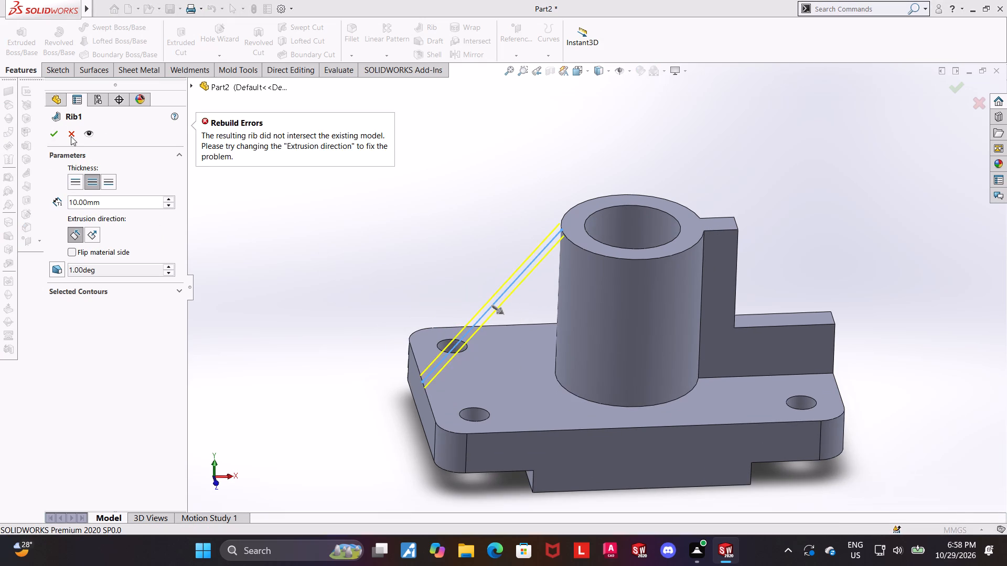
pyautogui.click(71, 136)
# Edit the sloped-line sketch, adding a horizontal line about 4 mm long from the boss's top corner into the boss, and exit it.
pyautogui.click(85, 331)
pyautogui.click(98, 297)
pyautogui.click(90, 328)
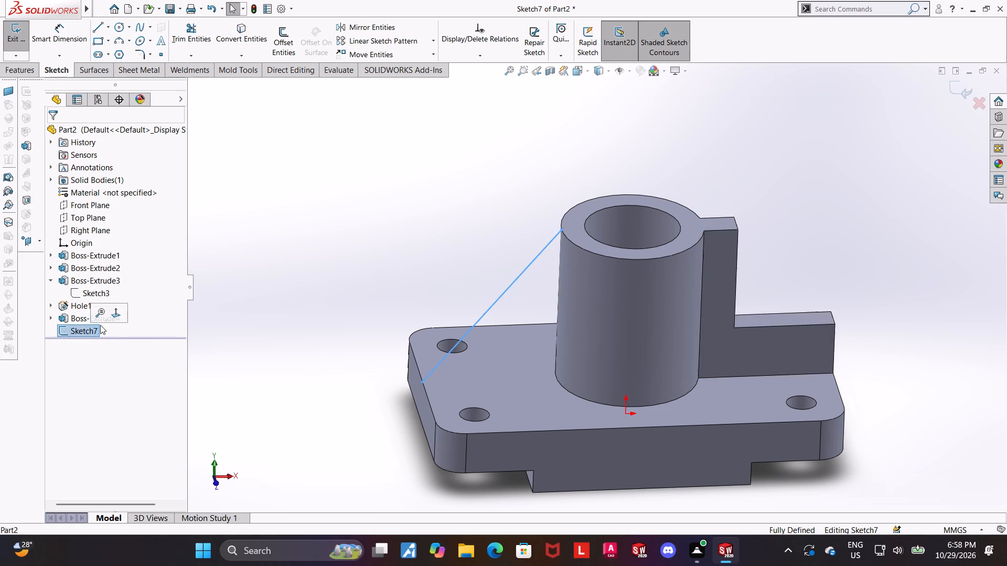
pyautogui.click(114, 317)
pyautogui.scroll(-1, 545, 300)
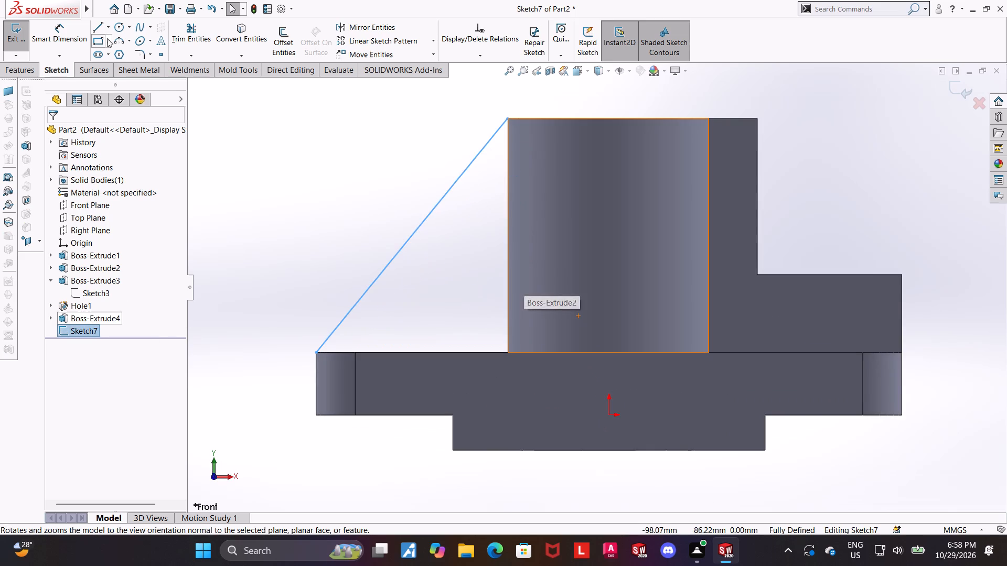
pyautogui.click(101, 27)
pyautogui.click(508, 119)
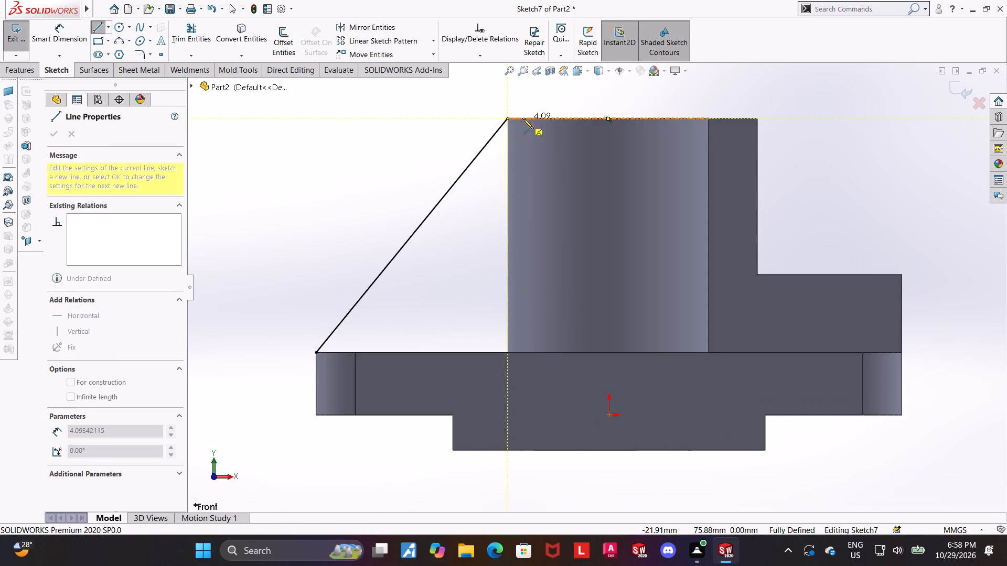
pyautogui.click(523, 119)
pyautogui.press('Escape')
pyautogui.press('Escape')
pyautogui.press('Escape')
pyautogui.click(958, 100)
# Create a 10 mm rib from the revised sloped sketch, thickened equally on both sides, between the plate and the boss.
pyautogui.moveTo(424, 243); pyautogui.dragTo(438, 271, button='middle')
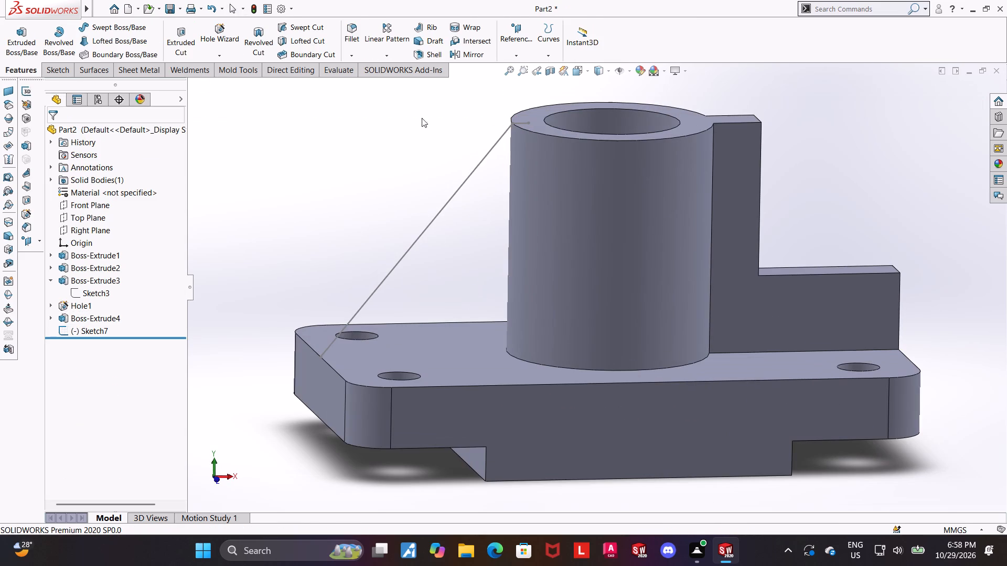
pyautogui.click(431, 25)
pyautogui.click(436, 215)
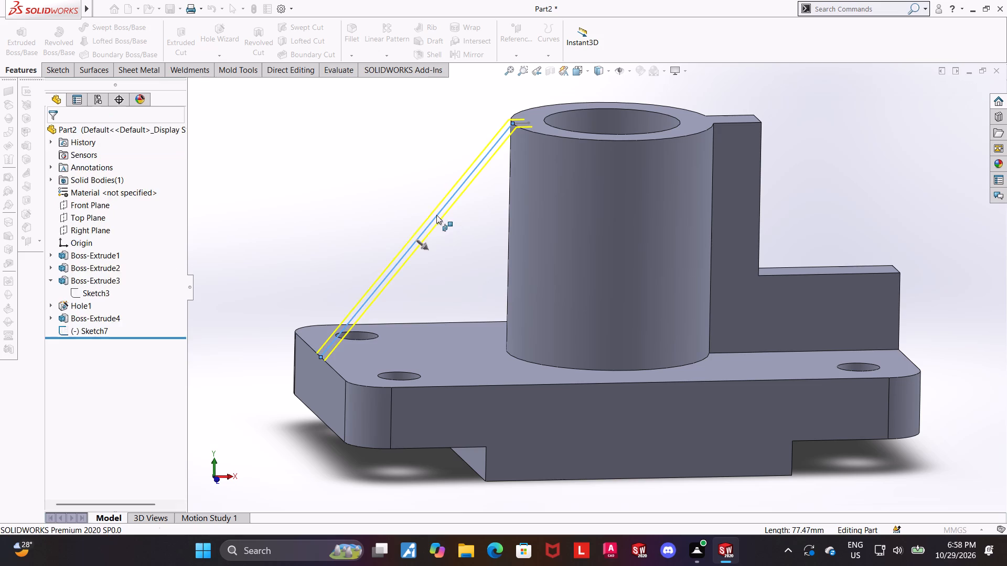
pyautogui.click(56, 131)
pyautogui.click(300, 263)
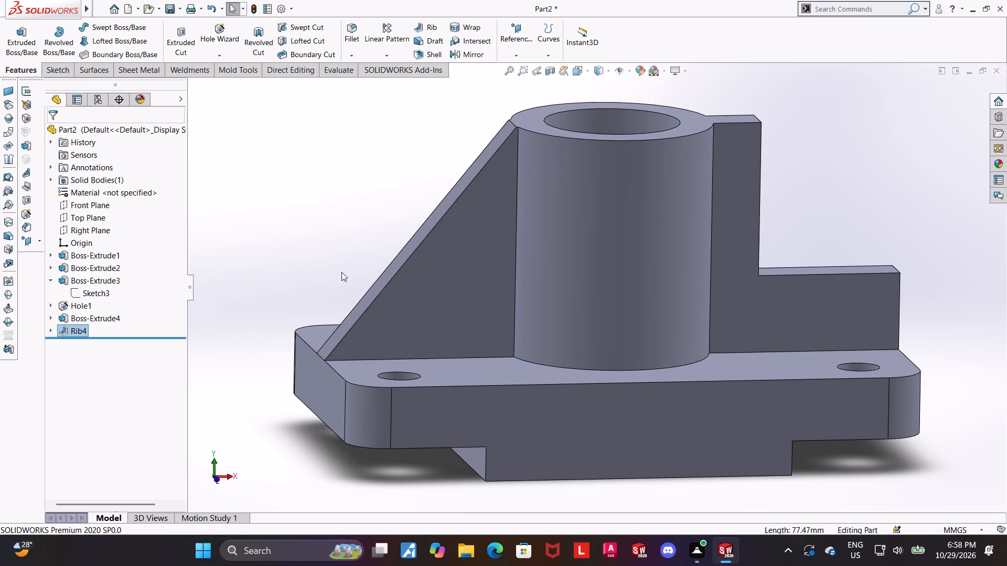
# Examine the model with its sloped and stepped ribs from several angles and distances.
pyautogui.moveTo(330, 264); pyautogui.dragTo(331, 310, button='middle')
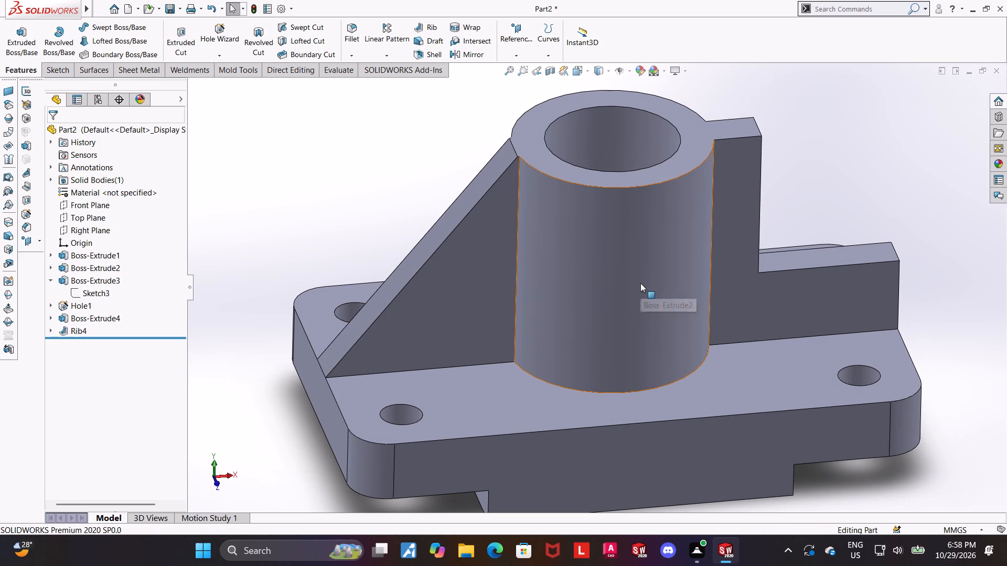
pyautogui.scroll(-1, 640, 283)
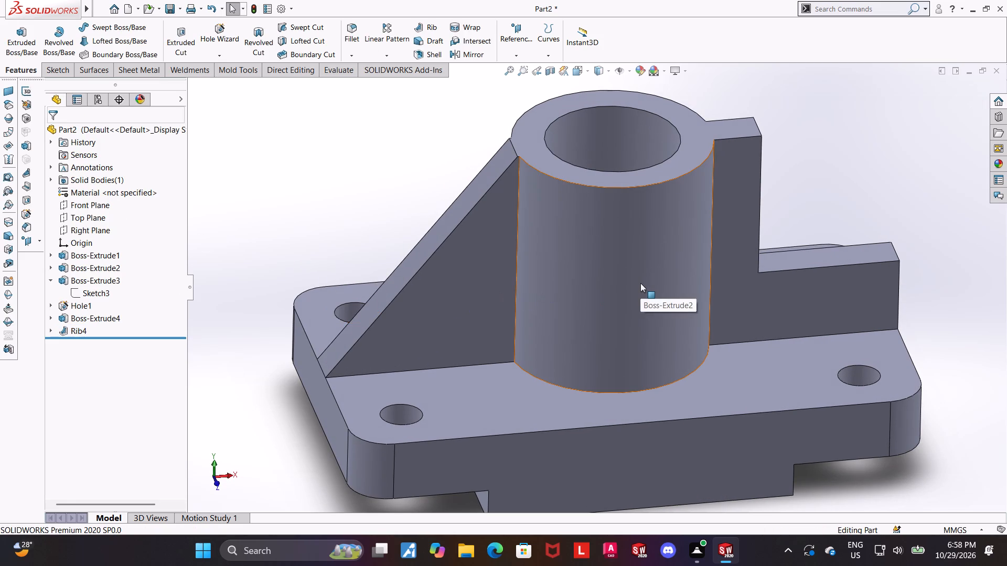
pyautogui.scroll(1, 640, 283)
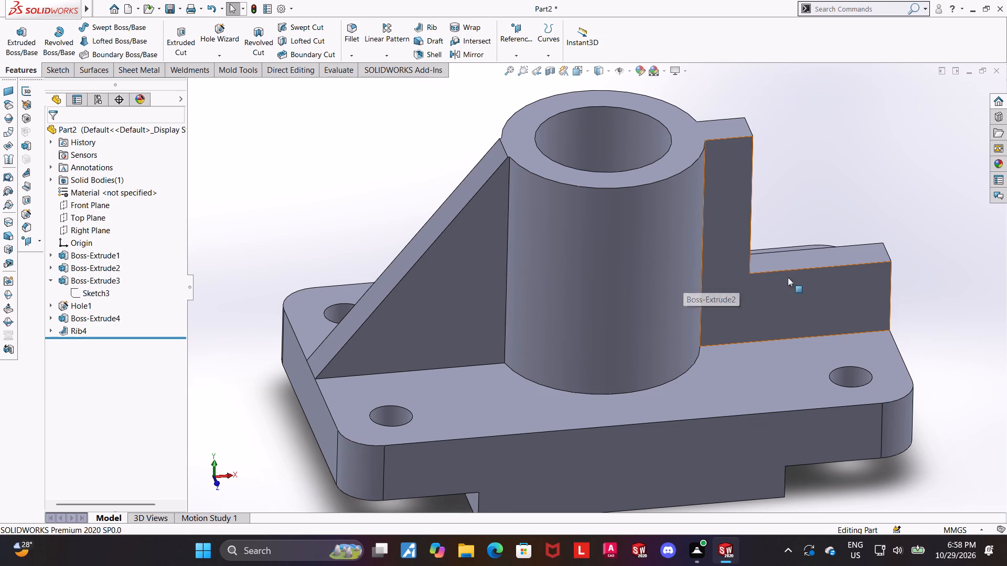
pyautogui.scroll(2, 854, 282)
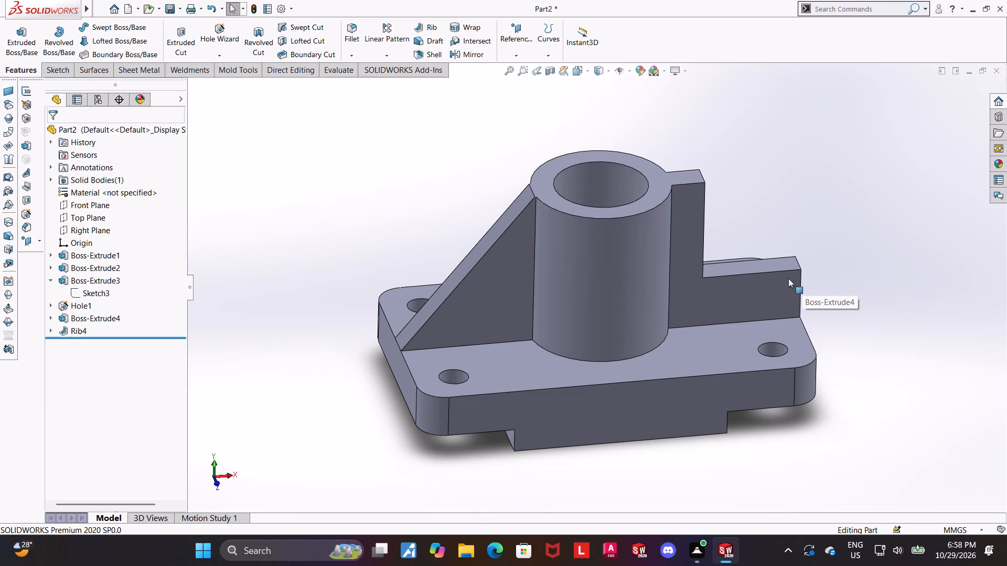
pyautogui.scroll(1, 775, 277)
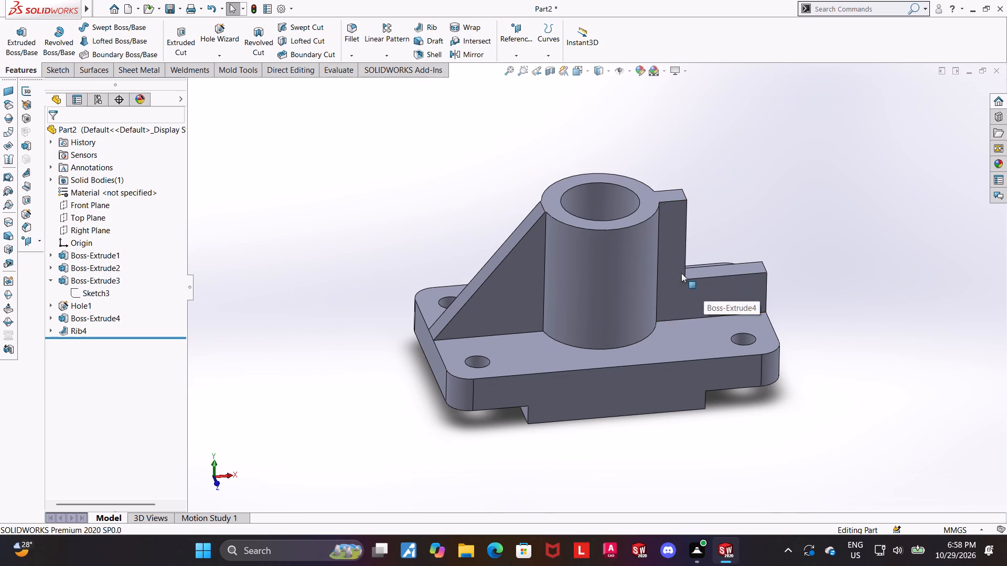
pyautogui.scroll(1, 677, 258)
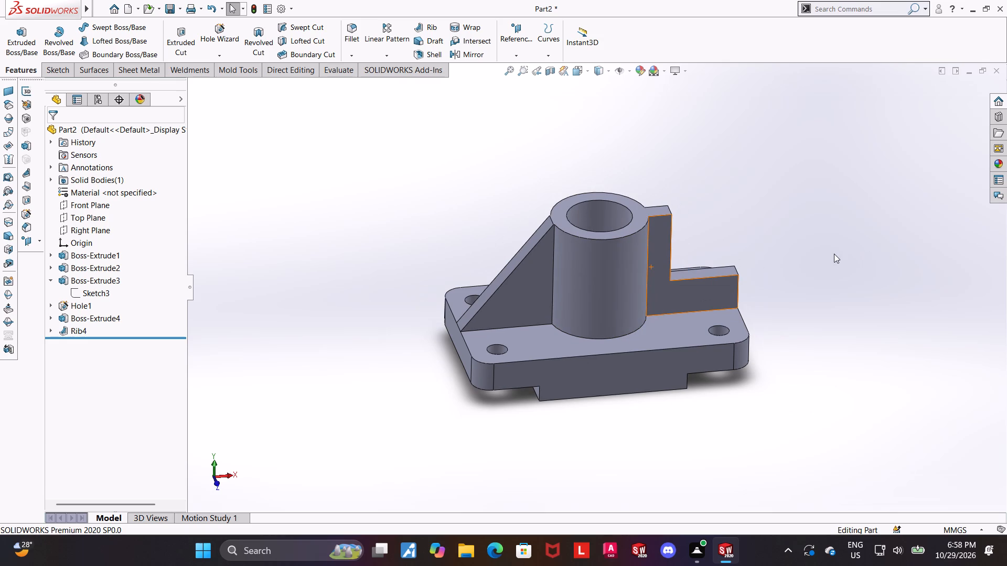
pyautogui.scroll(1, 834, 254)
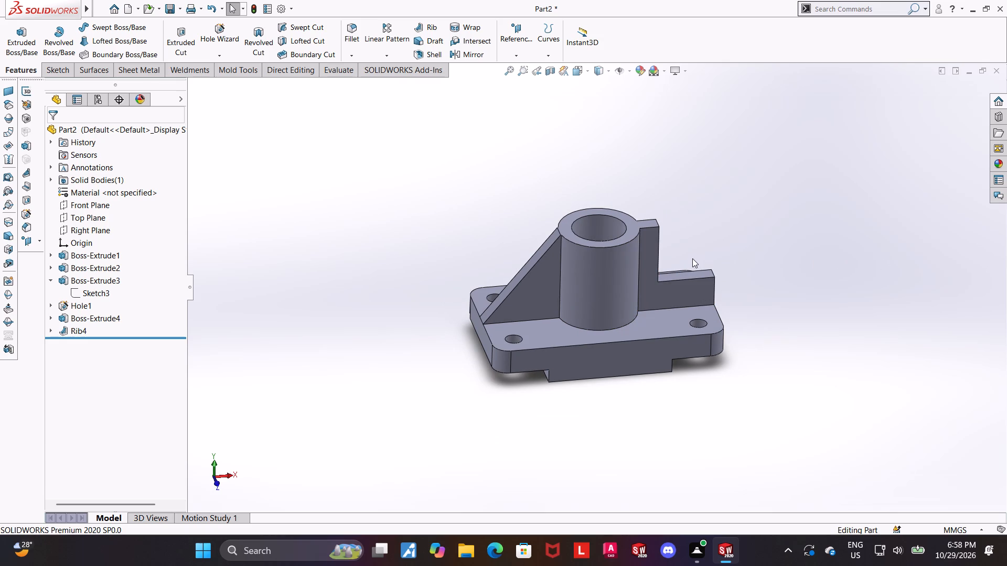
pyautogui.scroll(1, 683, 260)
pyautogui.moveTo(681, 262); pyautogui.dragTo(649, 293, button='middle')
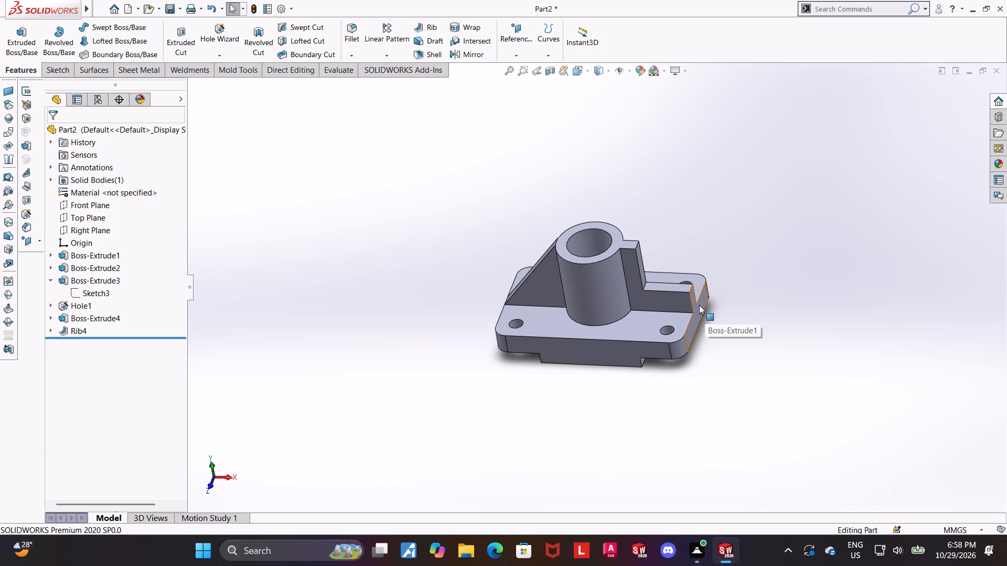
pyautogui.scroll(-1, 646, 284)
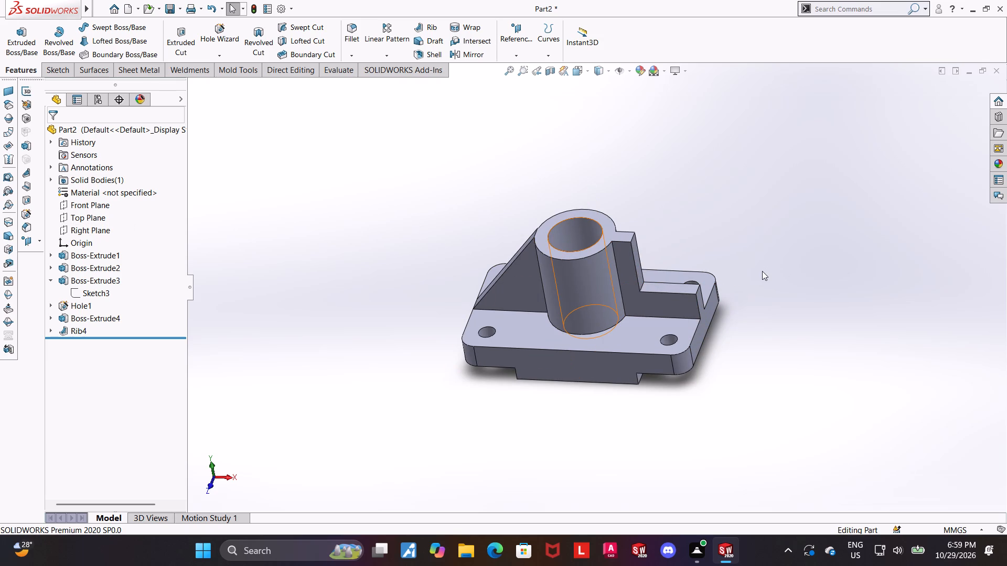
pyautogui.moveTo(865, 286); pyautogui.dragTo(863, 331, button='middle')
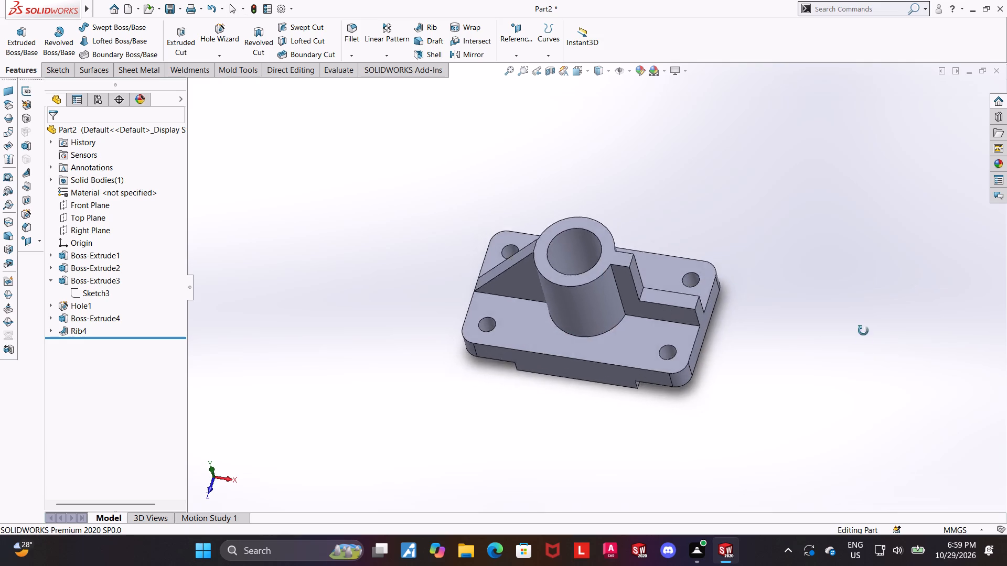
pyautogui.moveTo(863, 331); pyautogui.dragTo(866, 258, button='middle')
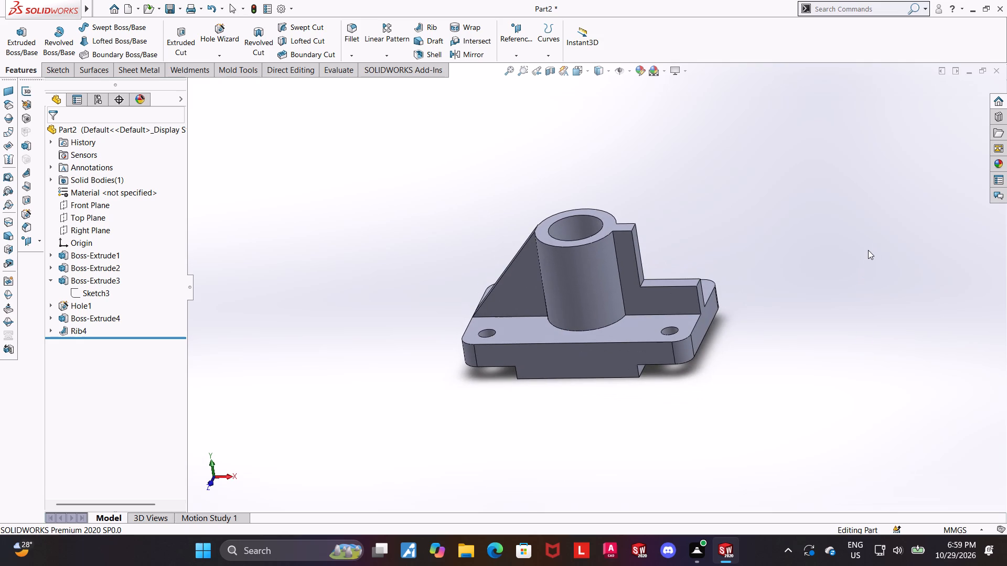
# Create a reference plane offset 45 mm from the Front Plane, in front of the boss.
pyautogui.click(88, 206)
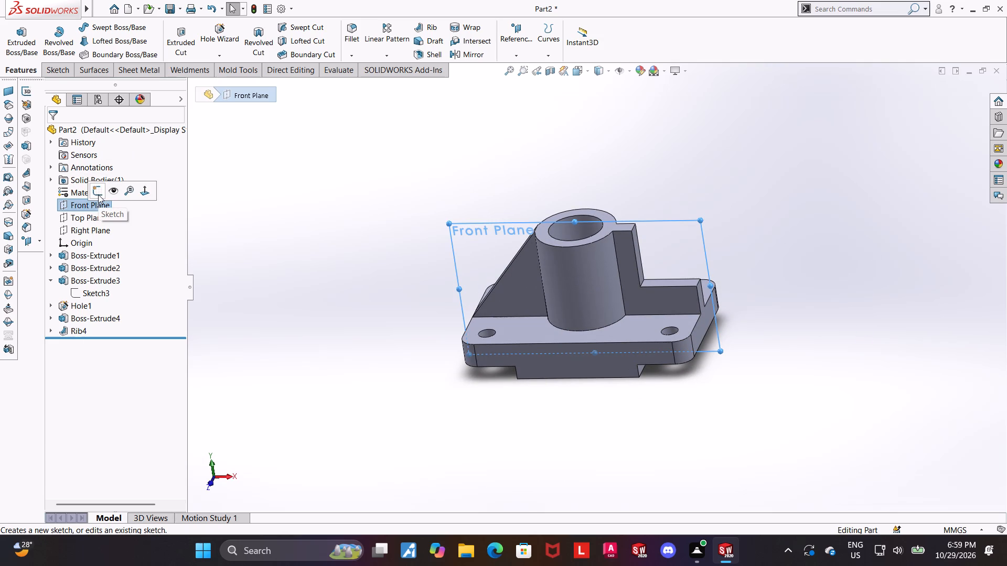
pyautogui.click(345, 166)
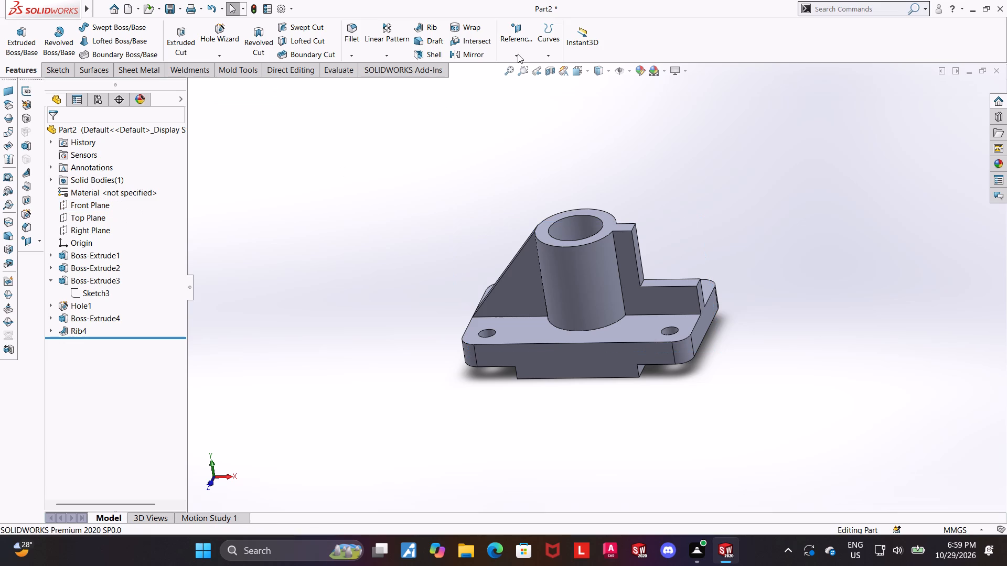
pyautogui.click(518, 54)
pyautogui.click(519, 69)
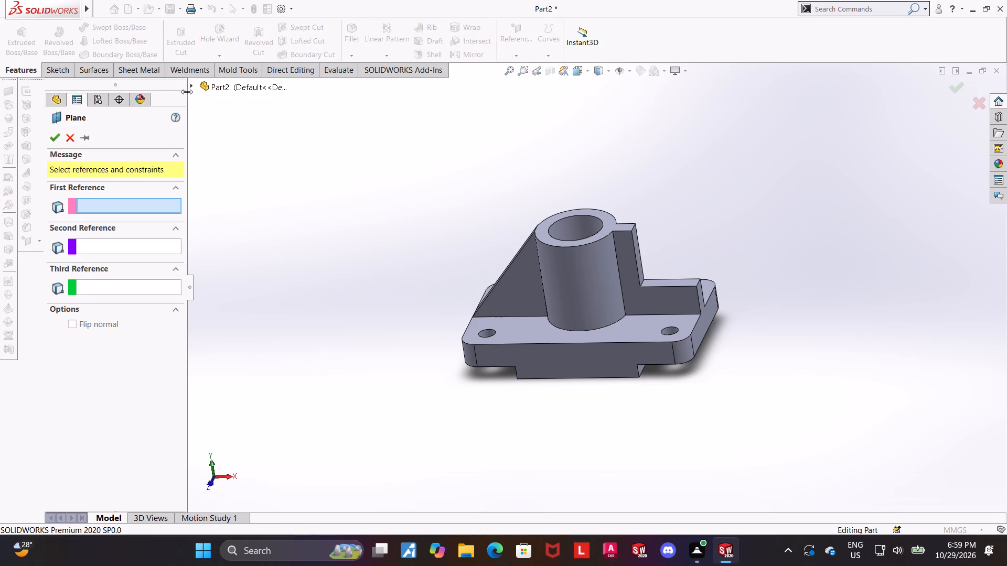
pyautogui.click(190, 88)
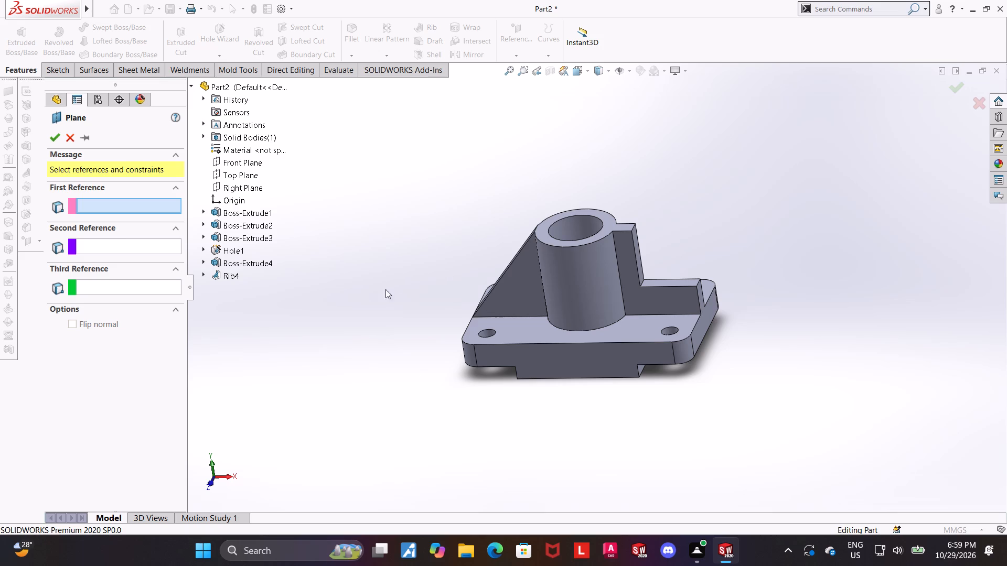
pyautogui.click(229, 162)
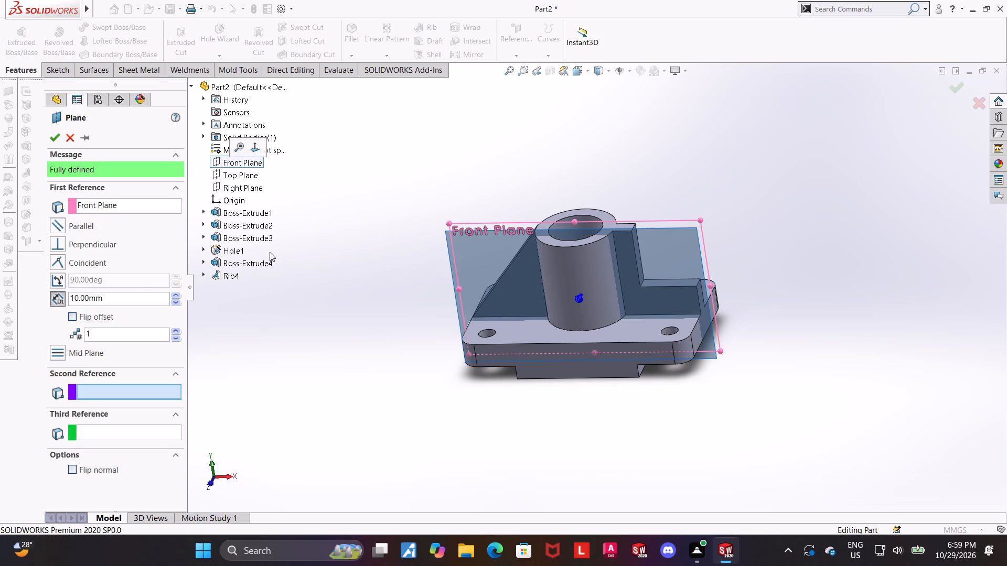
pyautogui.moveTo(143, 300); pyautogui.dragTo(0, 298)
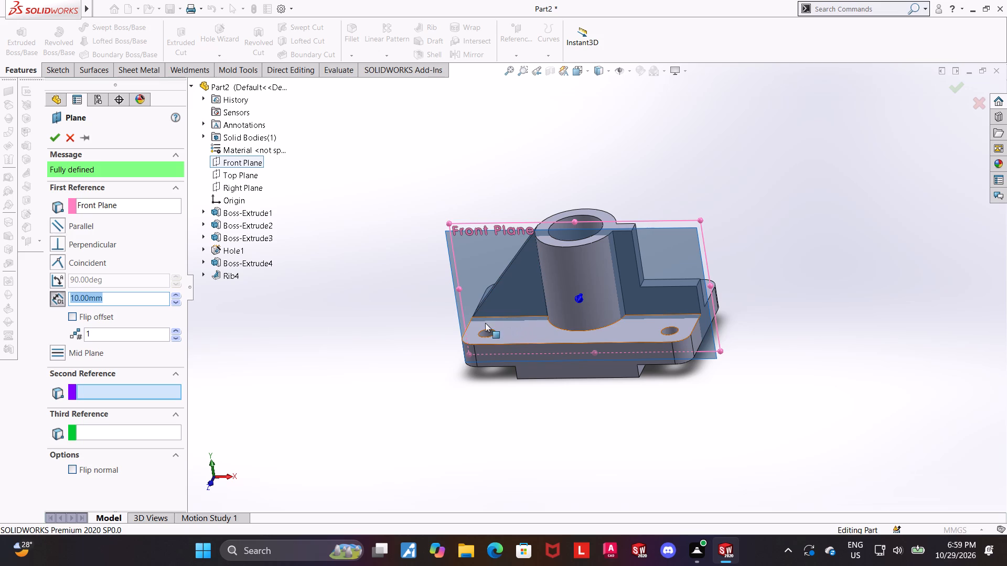
pyautogui.write('45')
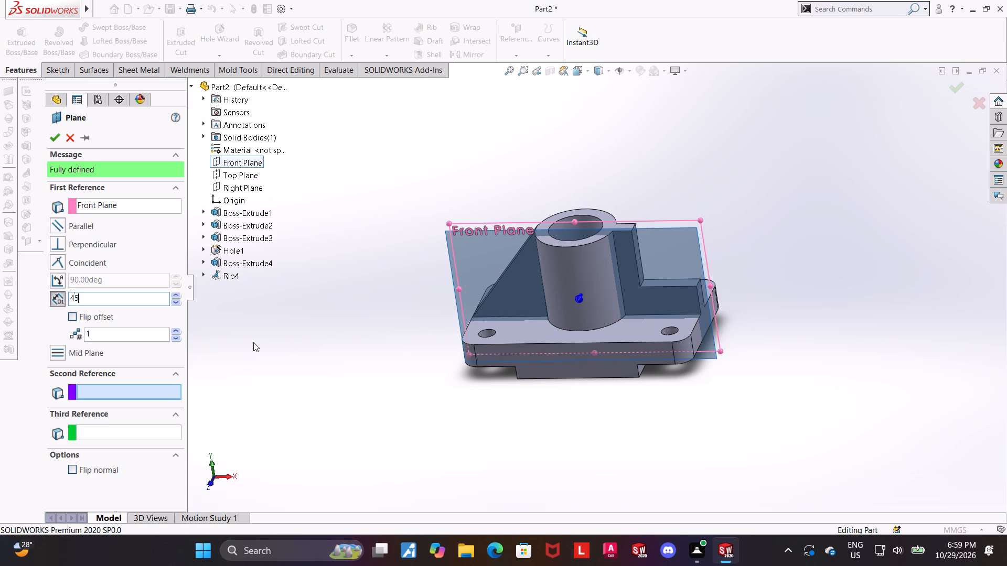
pyautogui.press('Return')
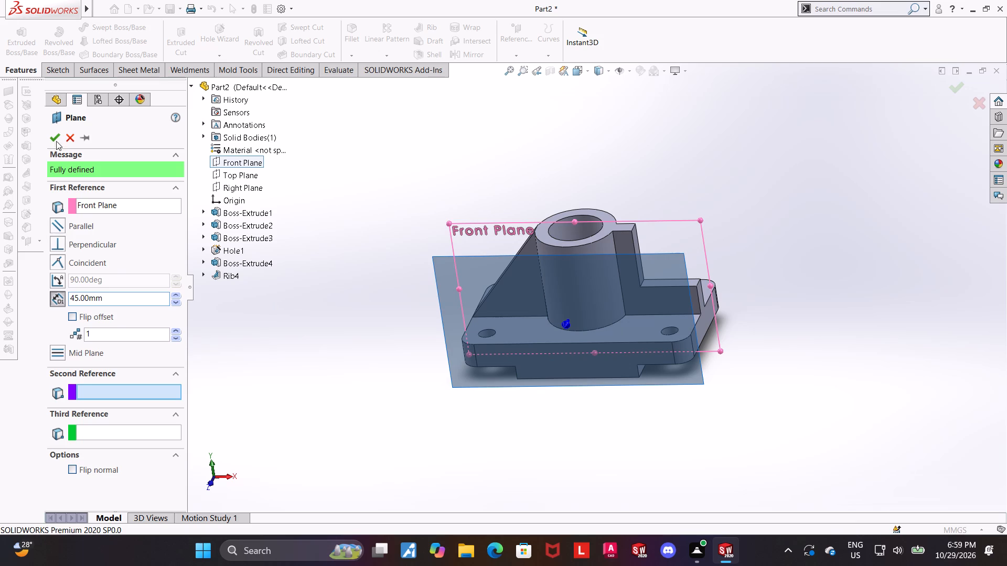
pyautogui.moveTo(373, 289); pyautogui.dragTo(362, 313, button='middle')
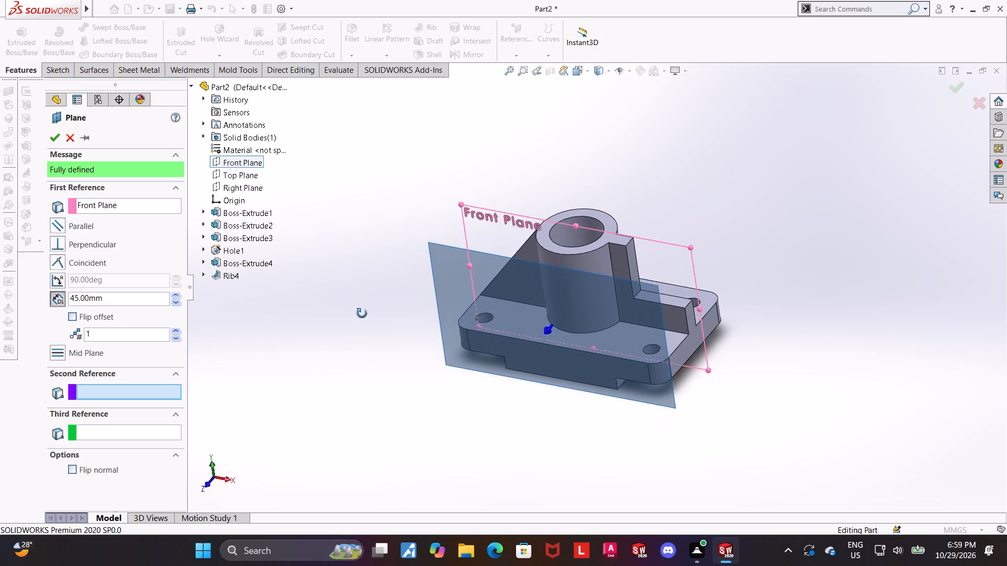
pyautogui.moveTo(362, 313); pyautogui.dragTo(365, 308, button='middle')
pyautogui.scroll(-1, 858, 332)
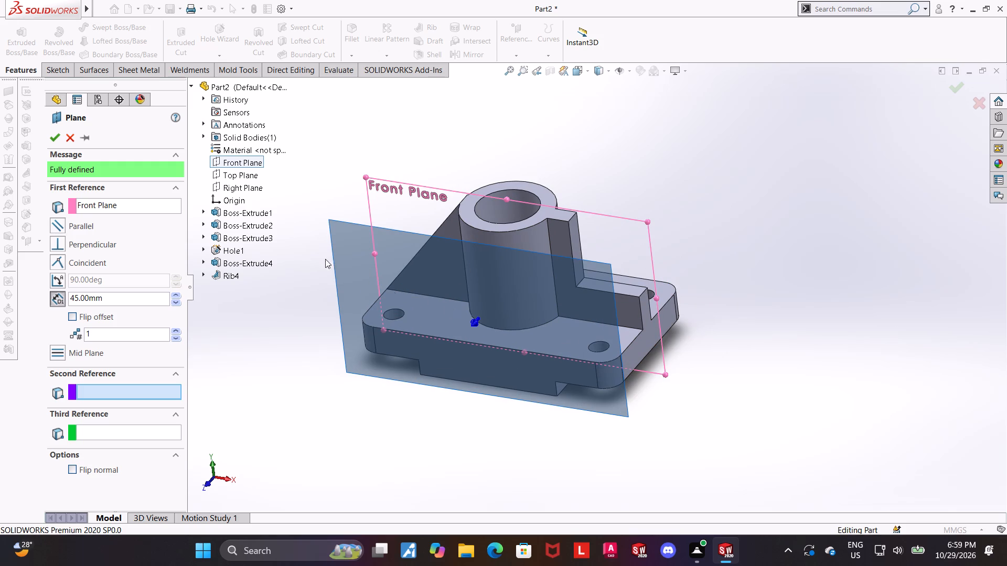
pyautogui.click(52, 134)
pyautogui.click(786, 369)
# On the offset plane, sketch a circle about 42 mm in diameter, centred on the boss's axis about 47 mm above the origin.
pyautogui.moveTo(774, 356); pyautogui.dragTo(818, 299, button='middle')
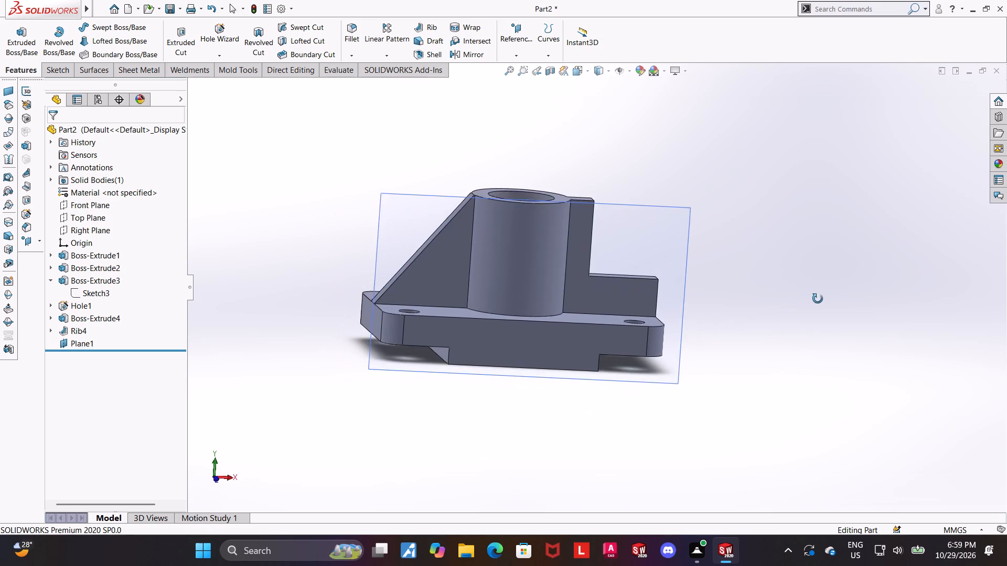
pyautogui.moveTo(818, 299); pyautogui.dragTo(827, 318, button='middle')
pyautogui.moveTo(290, 277); pyautogui.dragTo(267, 260, button='middle')
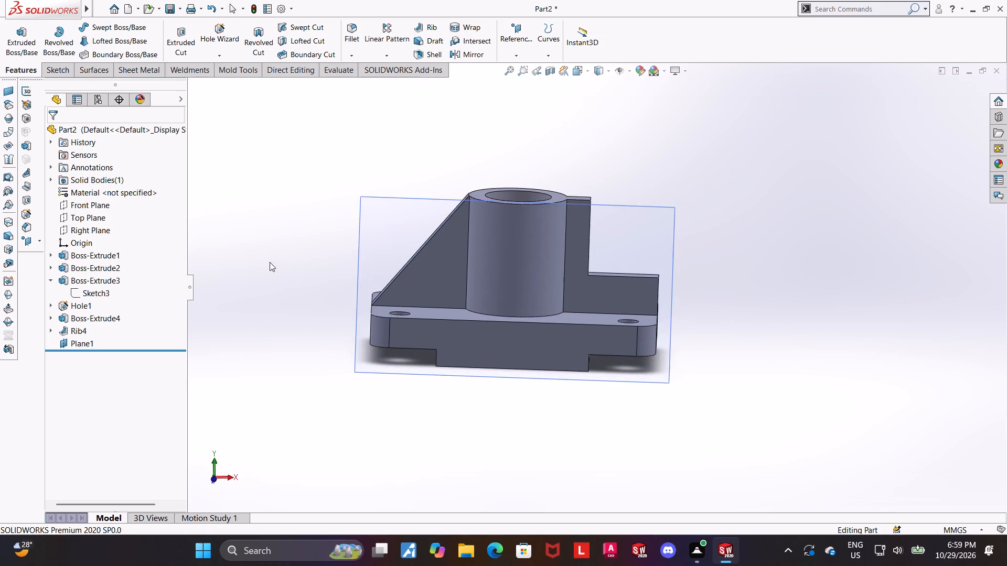
pyautogui.click(371, 248)
pyautogui.click(415, 225)
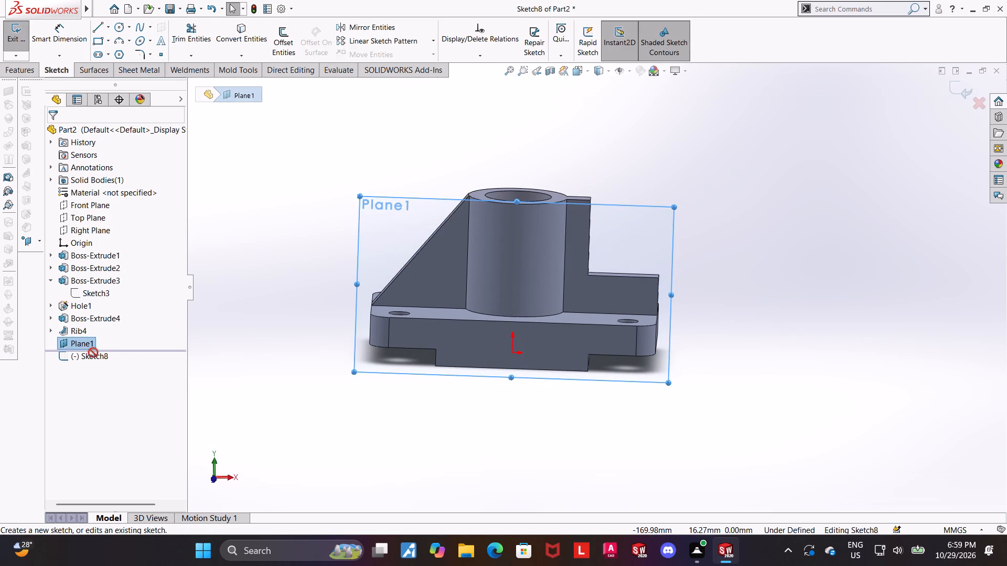
pyautogui.click(93, 352)
pyautogui.click(113, 338)
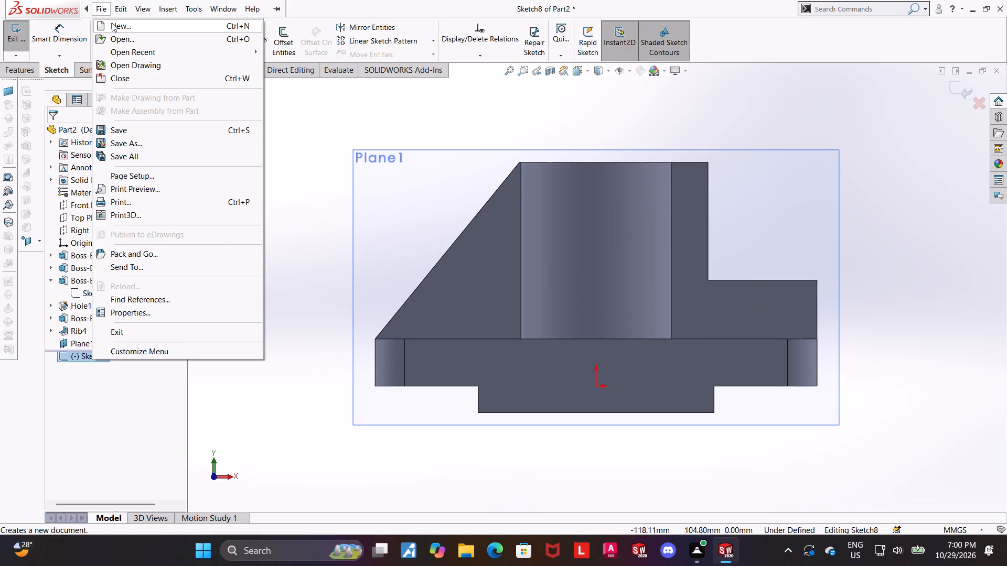
pyautogui.click(323, 145)
pyautogui.click(118, 27)
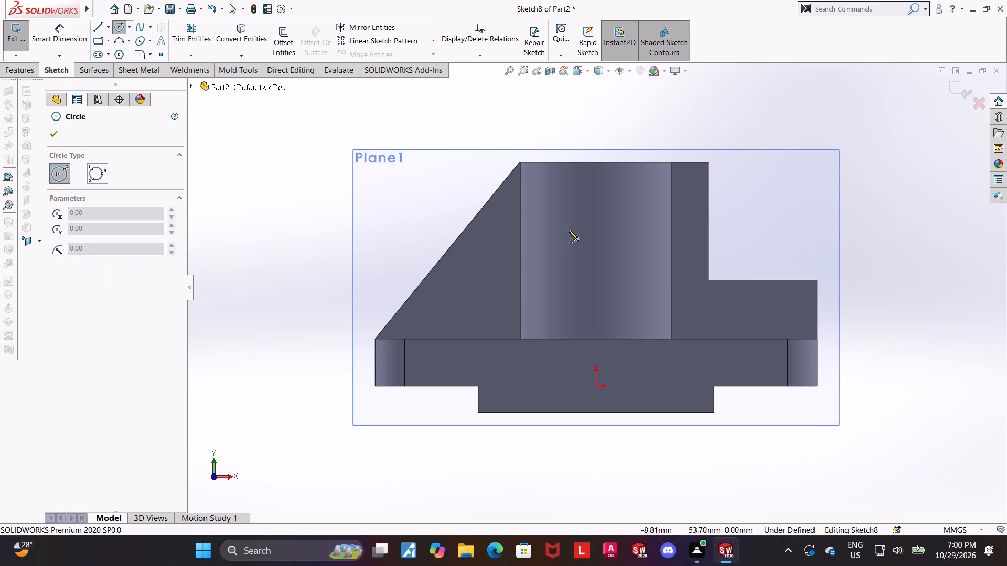
pyautogui.click(598, 248)
pyautogui.click(658, 246)
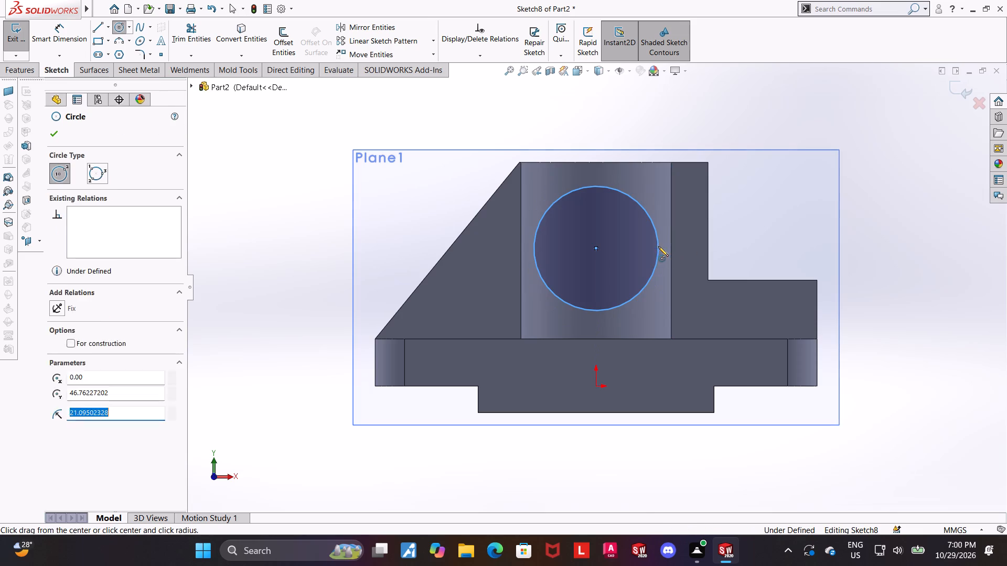
pyautogui.press('Escape')
# Set the circle's diameter to 44 mm on the offset plane and finish the sketch.
pyautogui.moveTo(41, 38); pyautogui.dragTo(56, 40)
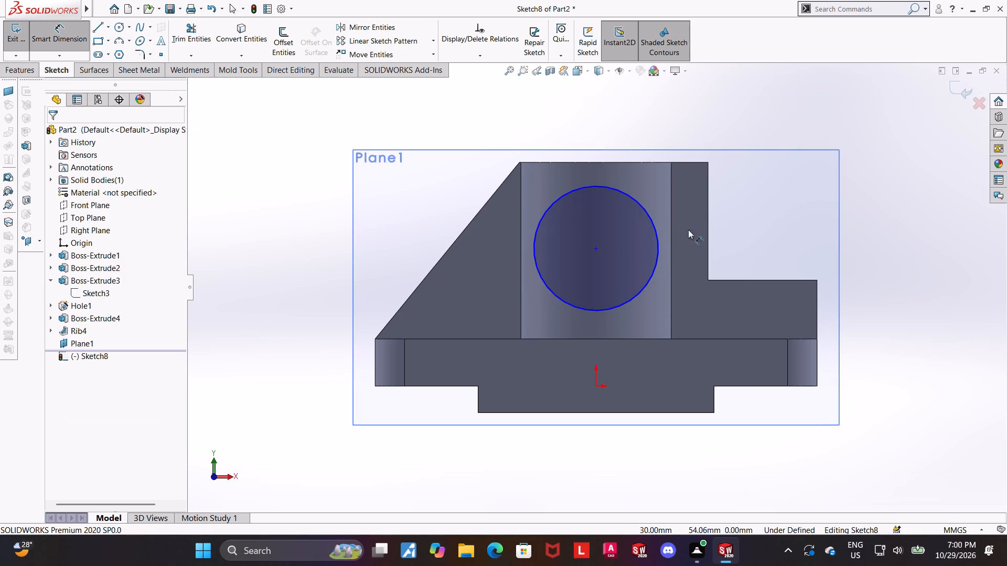
pyautogui.click(557, 199)
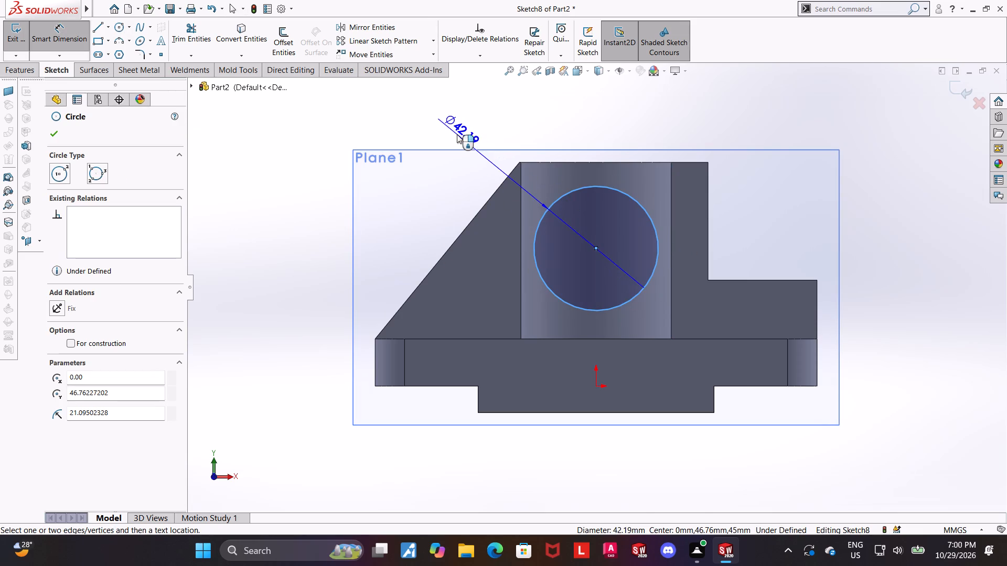
pyautogui.click(454, 111)
pyautogui.write('44')
pyautogui.press('Return')
pyautogui.press('Escape')
pyautogui.scroll(2, 685, 281)
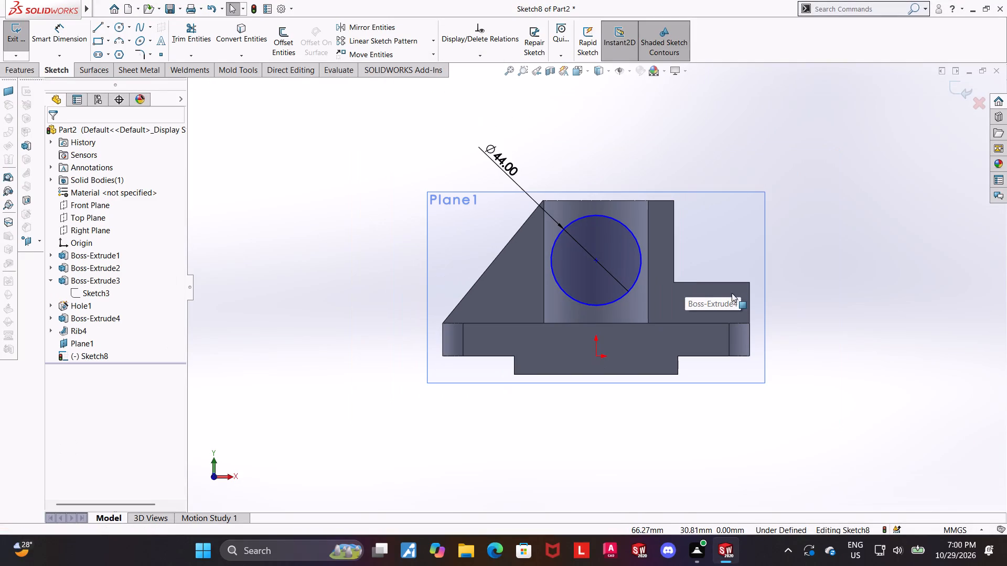
pyautogui.scroll(-1, 742, 289)
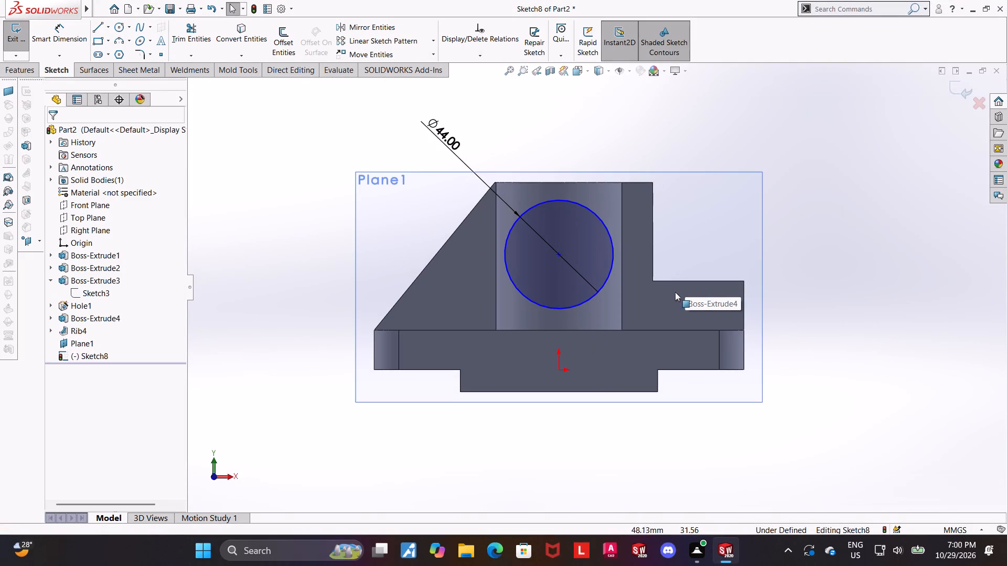
pyautogui.moveTo(788, 226); pyautogui.dragTo(708, 280, button='middle')
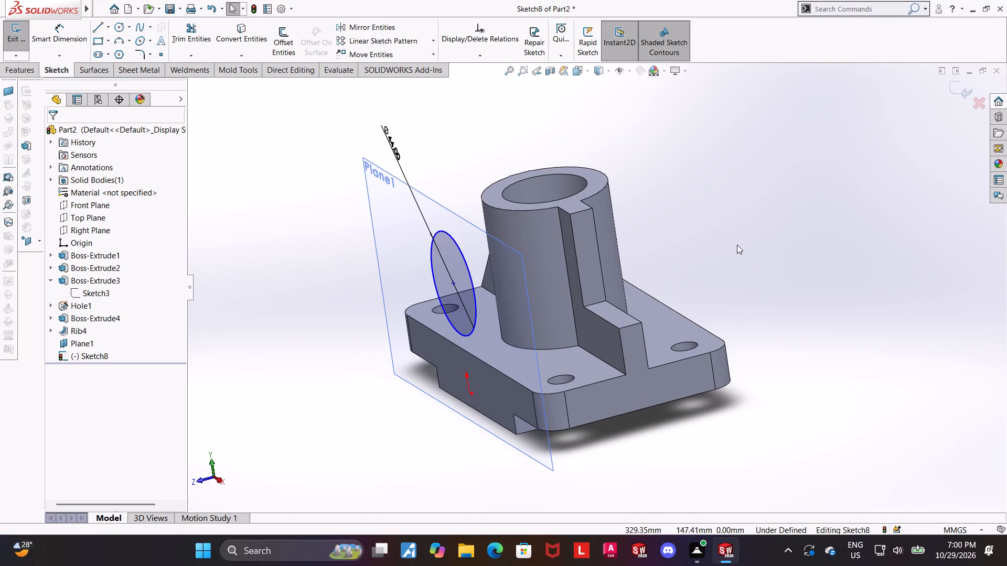
pyautogui.click(948, 85)
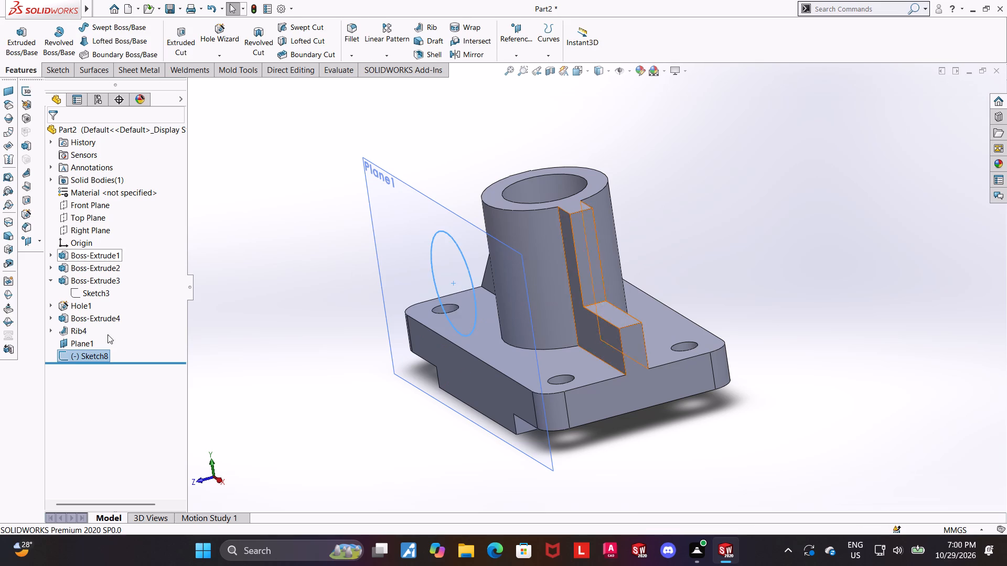
# Extrude the 44 mm circle up to the outer cylindrical surface of the vertical boss, merging the result.
pyautogui.click(19, 44)
pyautogui.click(83, 202)
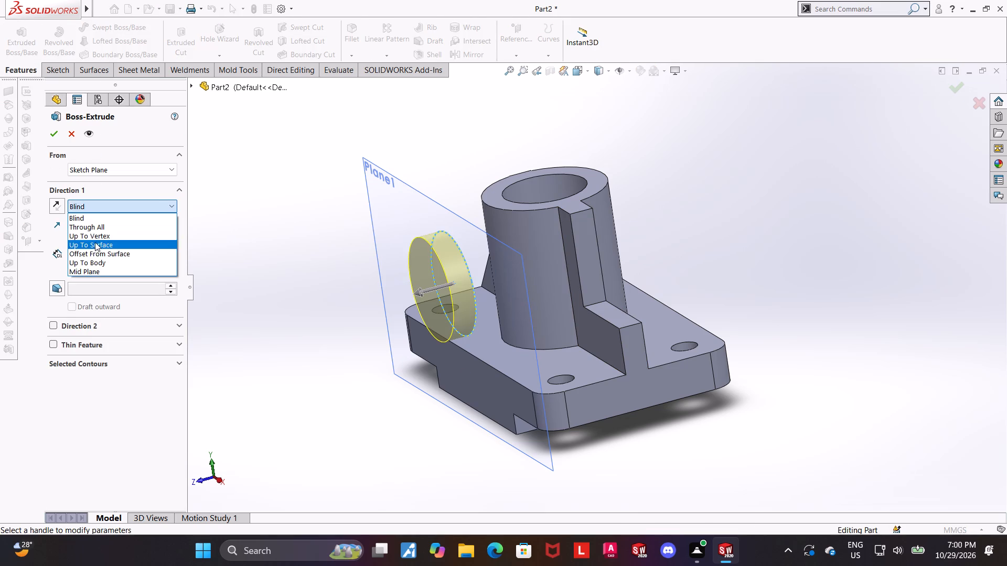
pyautogui.click(97, 248)
pyautogui.click(541, 270)
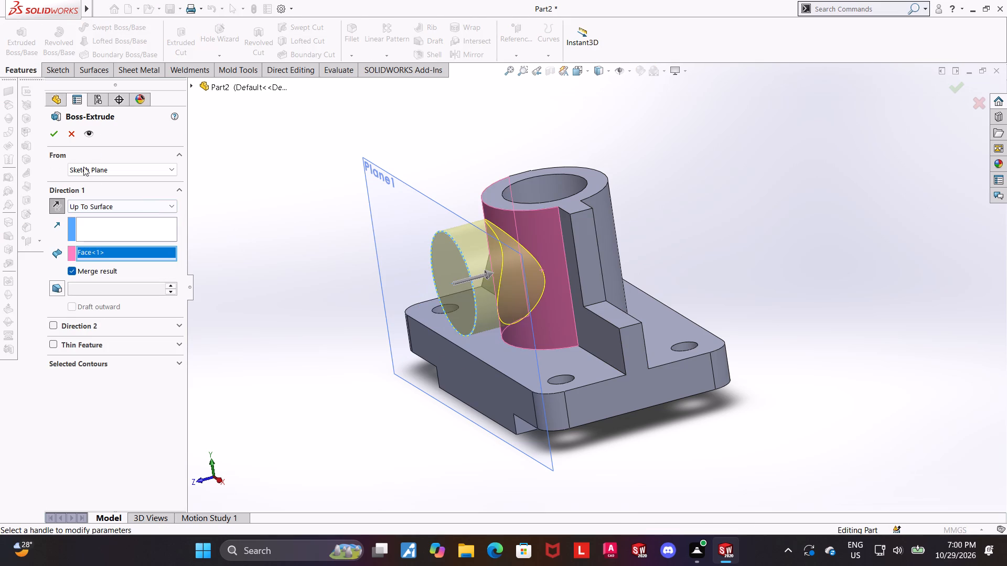
pyautogui.click(53, 131)
pyautogui.click(315, 326)
# Hide the offset reference plane in front of the boss.
pyautogui.moveTo(325, 327); pyautogui.dragTo(380, 295, button='middle')
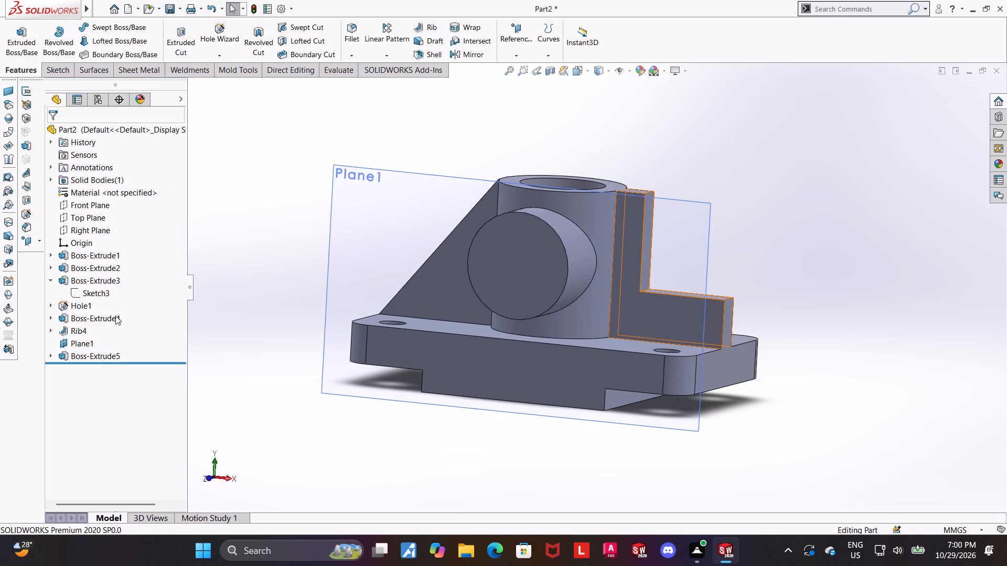
pyautogui.rightClick(74, 344)
pyautogui.click(97, 304)
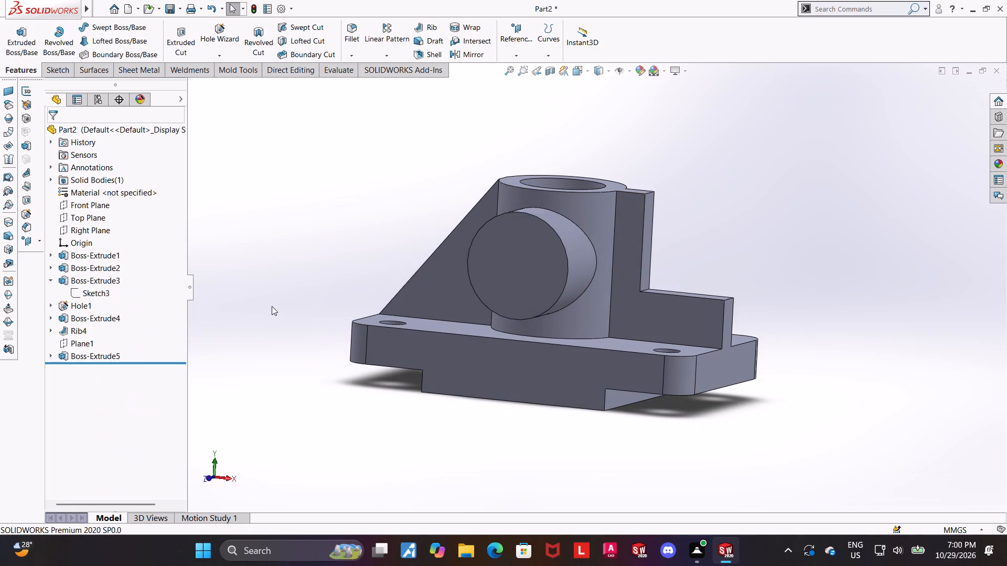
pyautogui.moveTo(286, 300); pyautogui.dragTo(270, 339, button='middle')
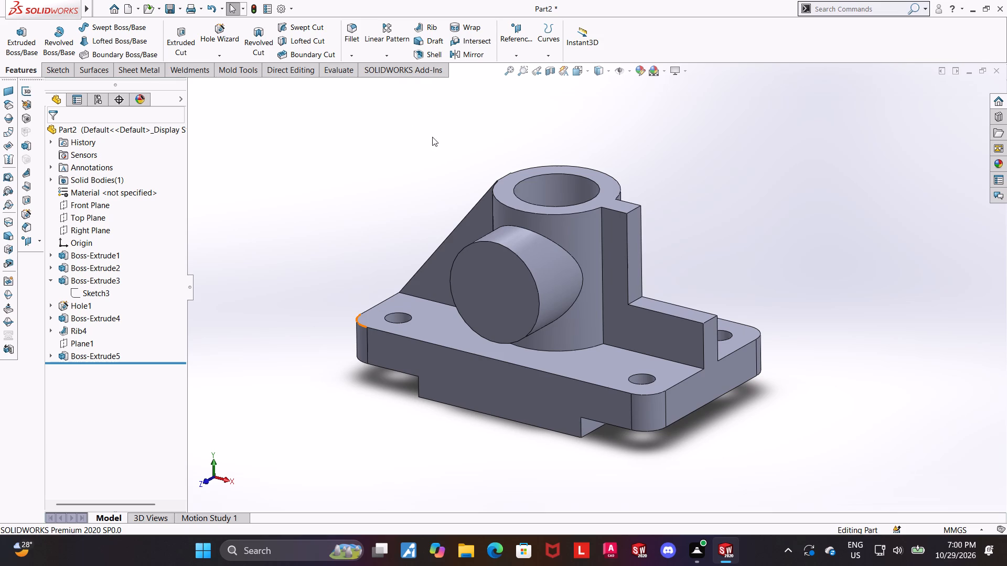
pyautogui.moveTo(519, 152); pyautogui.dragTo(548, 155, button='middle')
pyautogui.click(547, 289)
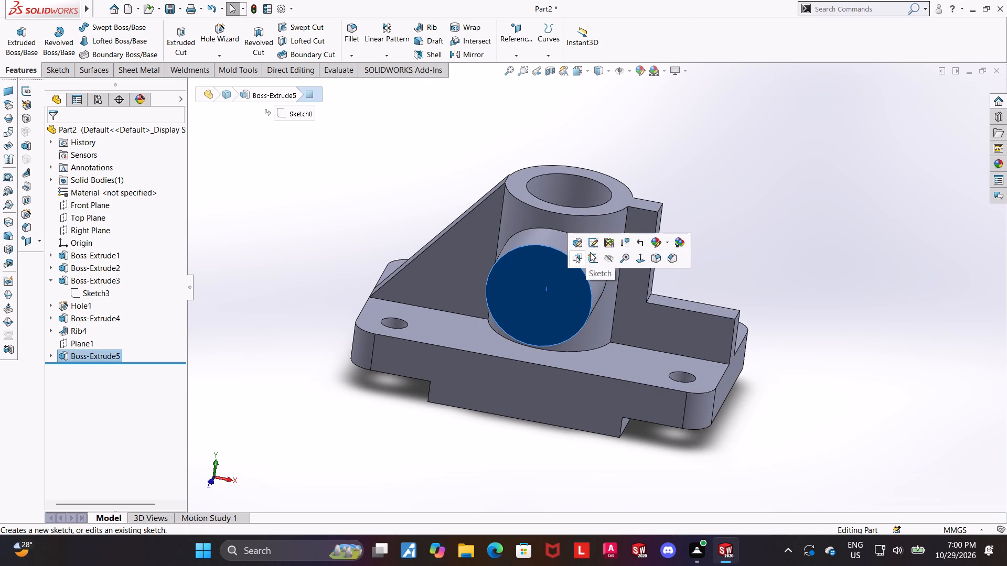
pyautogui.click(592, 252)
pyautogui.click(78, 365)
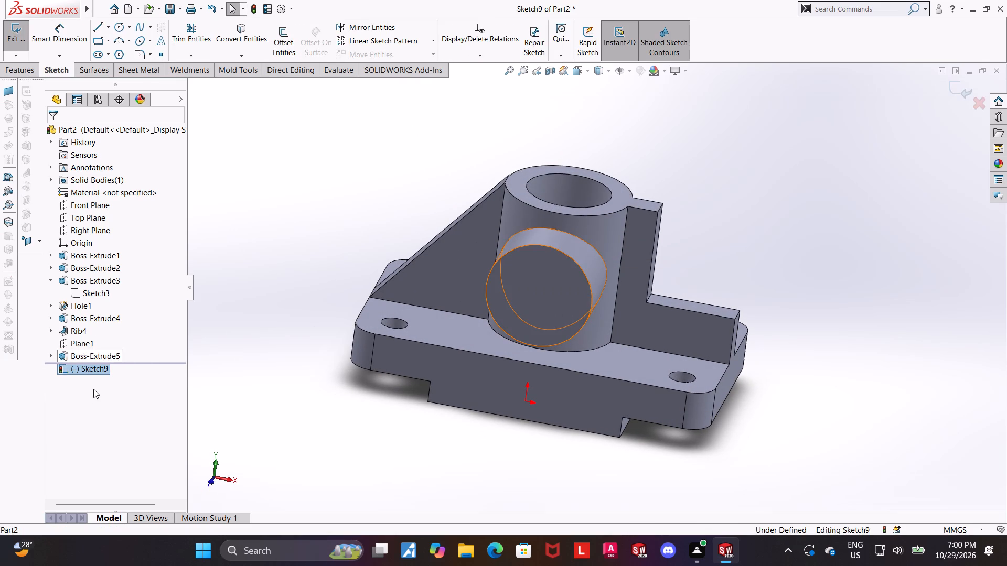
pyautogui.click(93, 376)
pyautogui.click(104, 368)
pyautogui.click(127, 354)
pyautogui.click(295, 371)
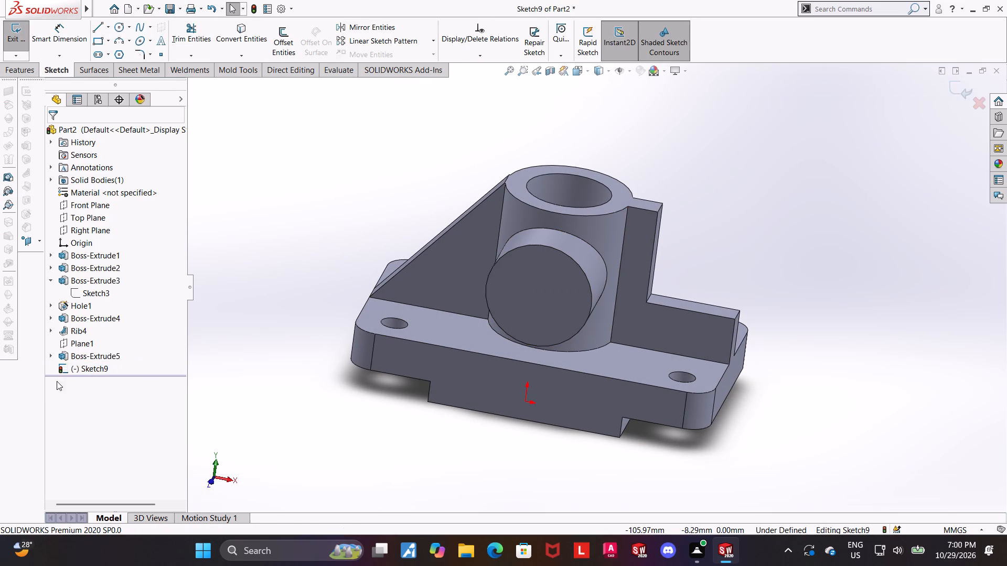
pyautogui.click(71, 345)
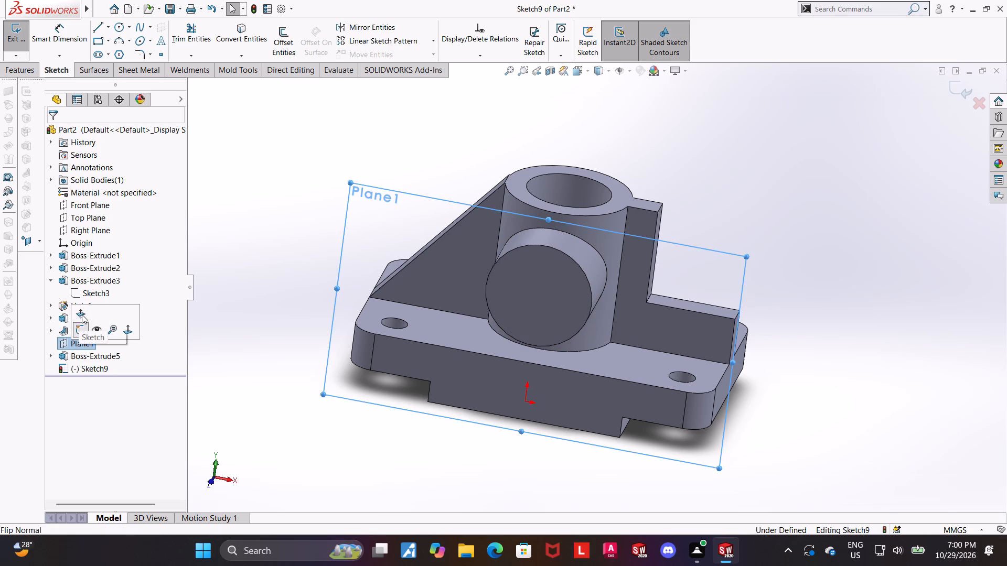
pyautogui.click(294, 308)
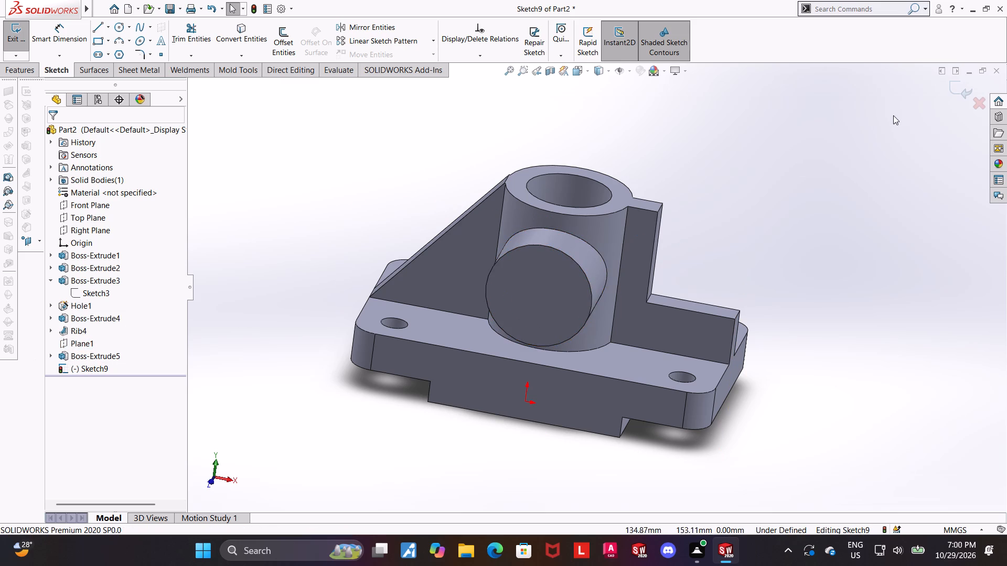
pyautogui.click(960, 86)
# Check the definition of the offset reference plane.
pyautogui.click(70, 340)
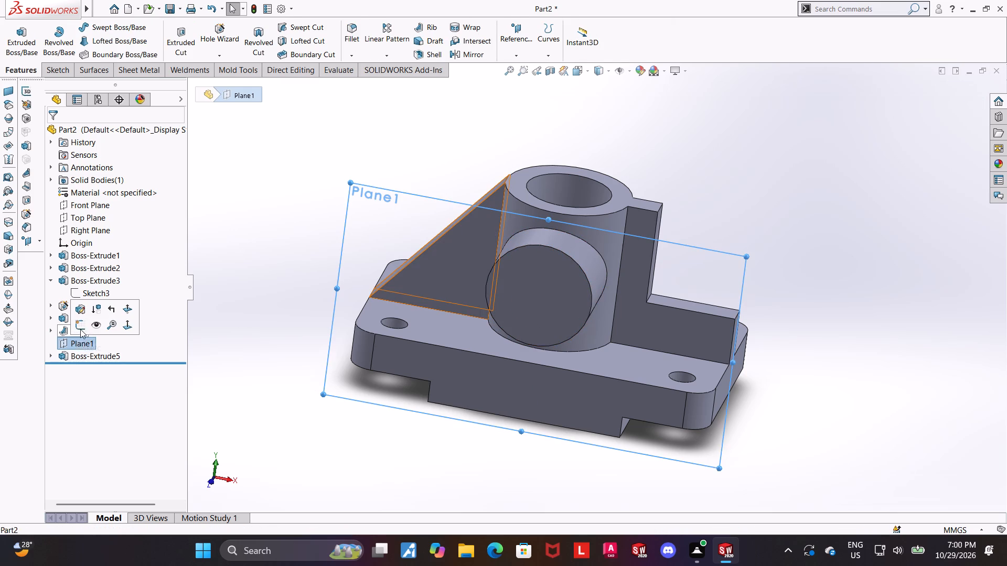
pyautogui.click(79, 313)
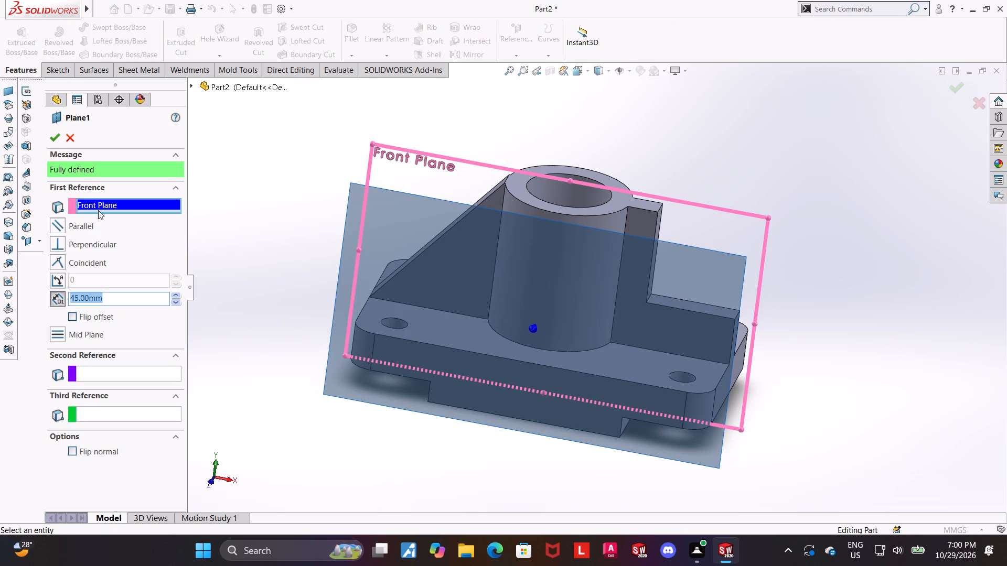
pyautogui.click(52, 143)
# On the front cylinder's flat end face, sketch an upright rectangle about 17 mm wide, from above the boss down to near the circle's centre.
pyautogui.moveTo(260, 289); pyautogui.dragTo(252, 297, button='middle')
pyautogui.click(540, 296)
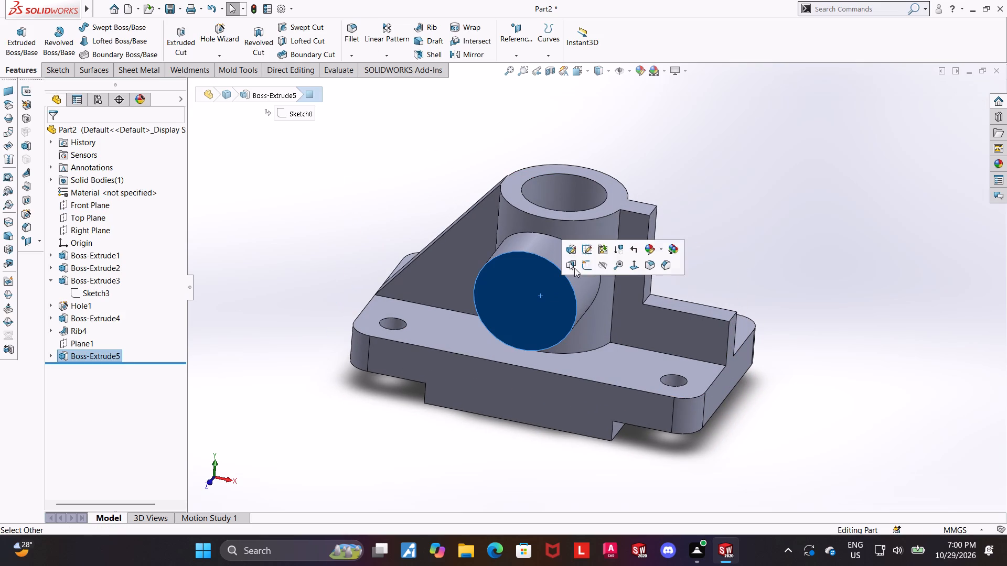
pyautogui.click(590, 264)
pyautogui.click(94, 372)
pyautogui.click(115, 359)
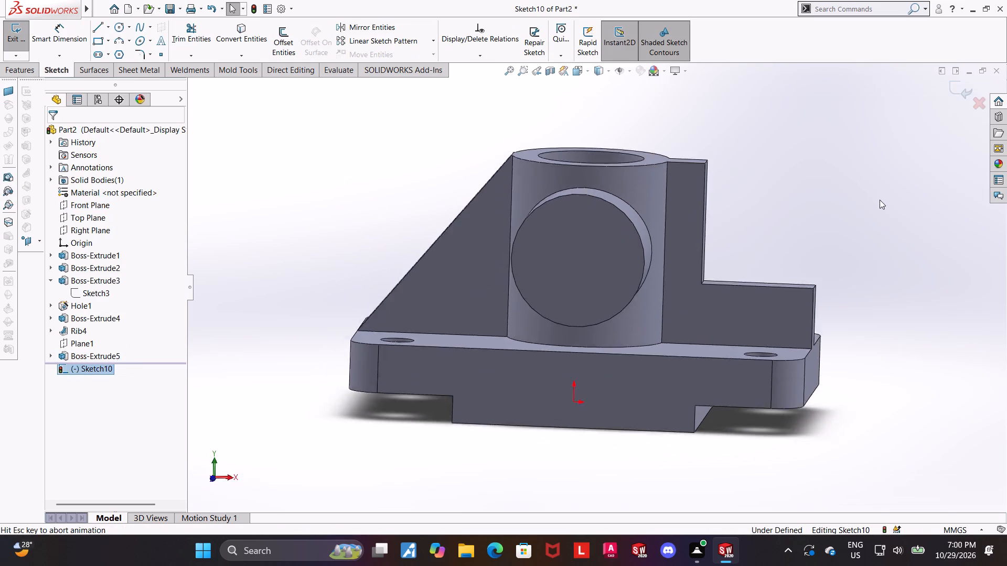
pyautogui.scroll(3, 876, 202)
pyautogui.scroll(-2, 680, 206)
pyautogui.click(97, 45)
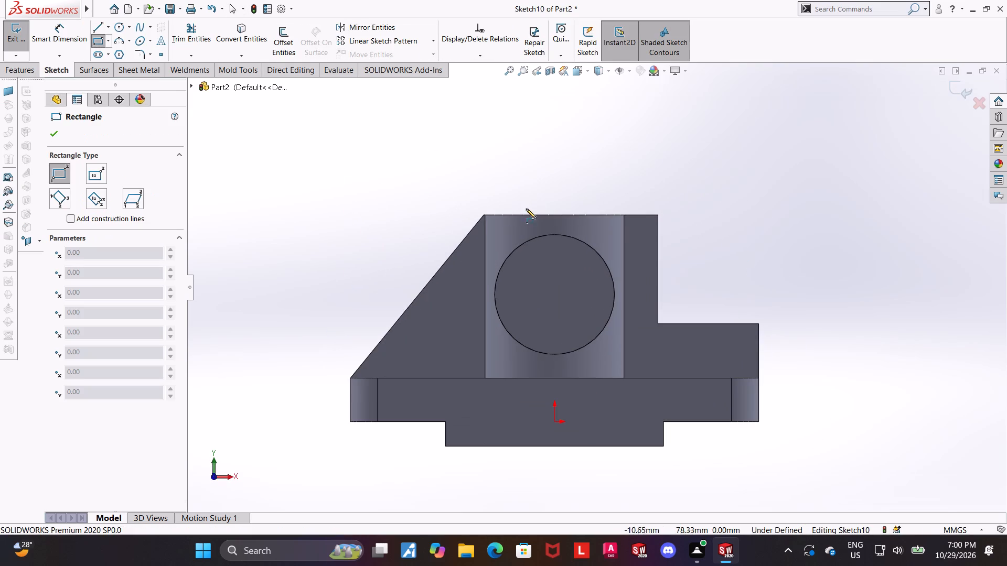
pyautogui.click(531, 199)
pyautogui.click(576, 303)
pyautogui.press('Escape')
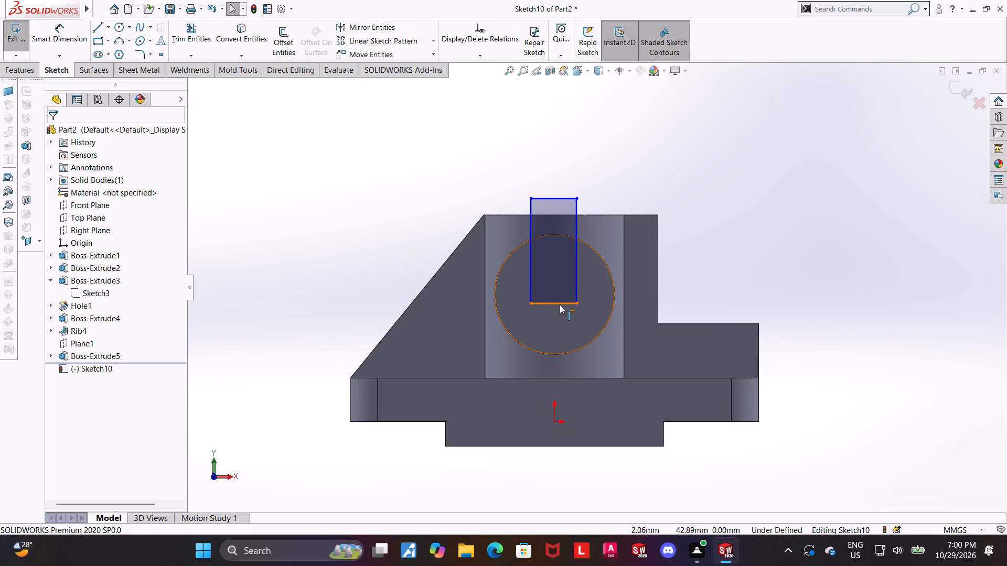
# Make the midpoint of the rectangle's bottom line vertical with the origin.
pyautogui.click(554, 303)
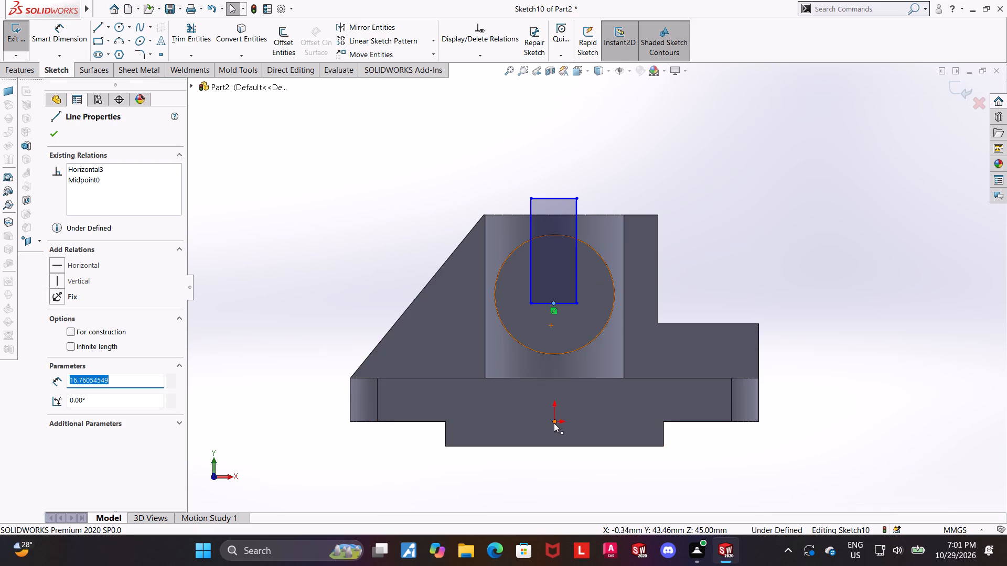
pyautogui.keyDown('ctrl'); pyautogui.click(554, 423); pyautogui.keyUp('ctrl')
pyautogui.click(54, 338)
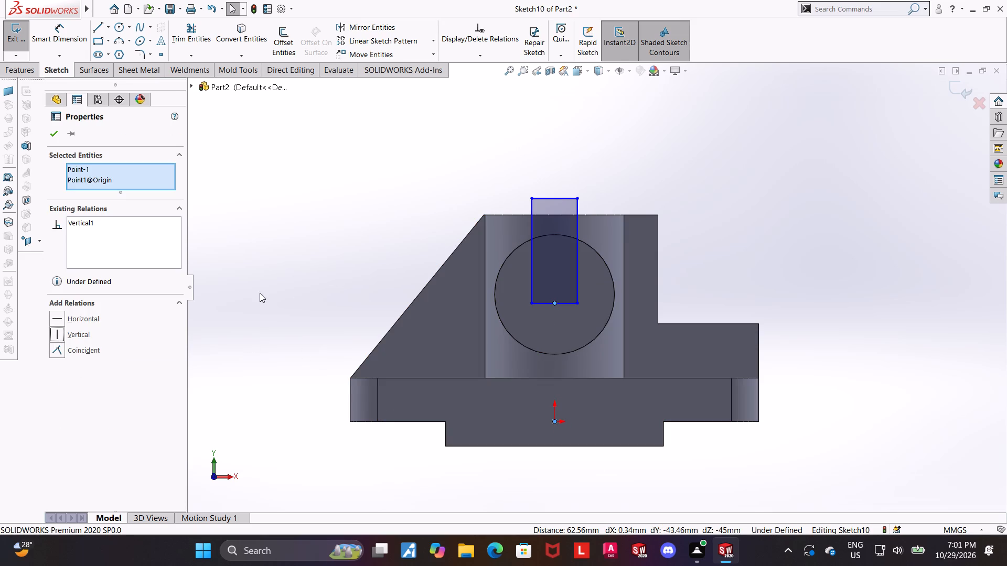
pyautogui.click(361, 183)
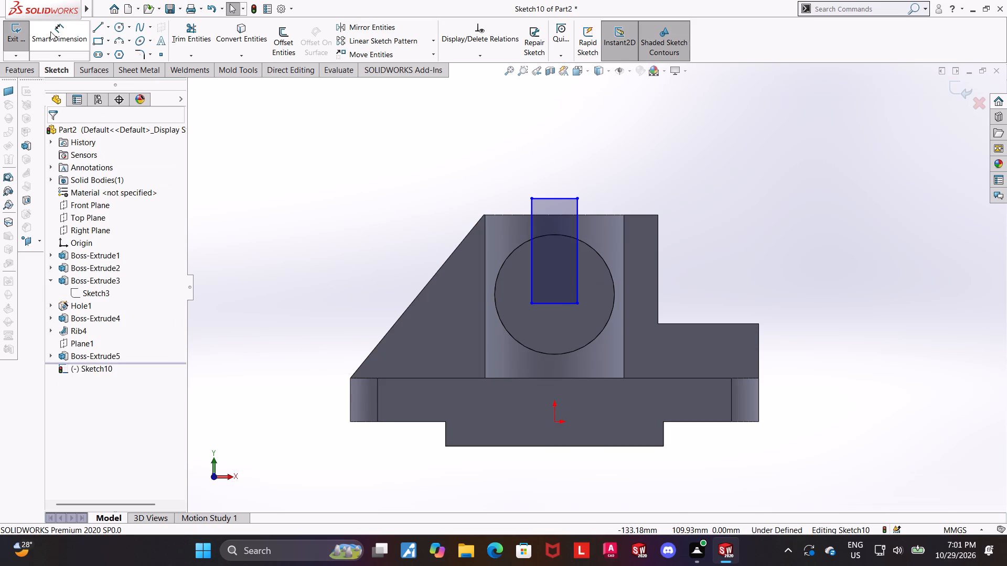
# Set the rectangle's width to 10 mm.
pyautogui.click(50, 31)
pyautogui.click(555, 198)
pyautogui.click(556, 162)
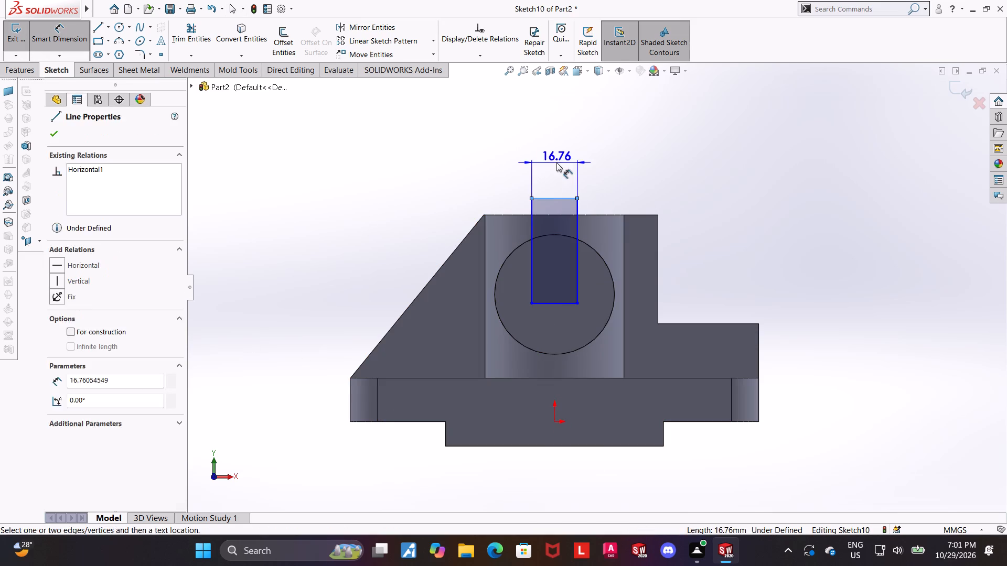
pyautogui.write('10')
pyautogui.press('Return')
pyautogui.press('Escape')
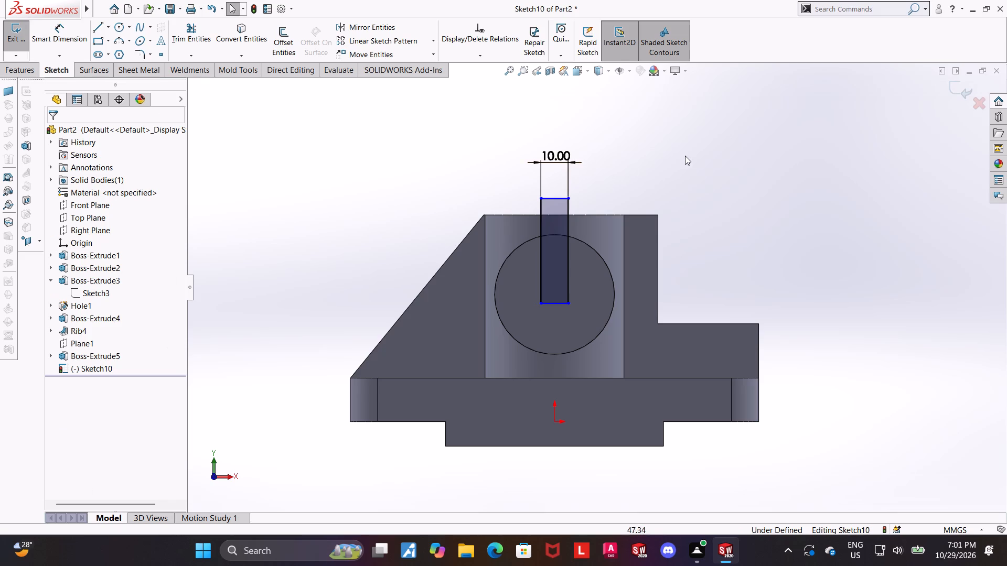
pyautogui.click(693, 259)
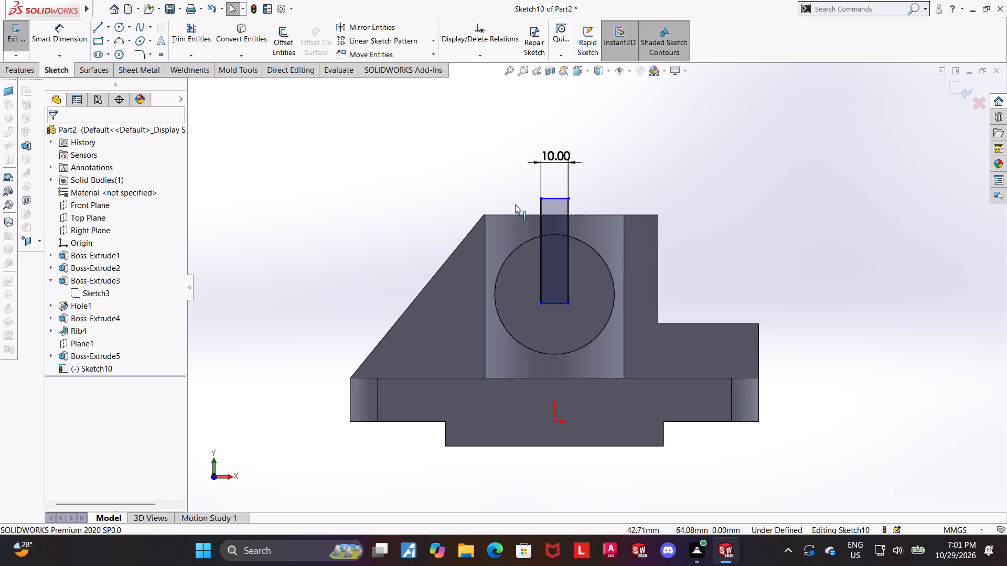
# Set the distance from the lower block's bottom edge to the rectangle's bottom line to 55 mm.
pyautogui.click(62, 35)
pyautogui.click(473, 445)
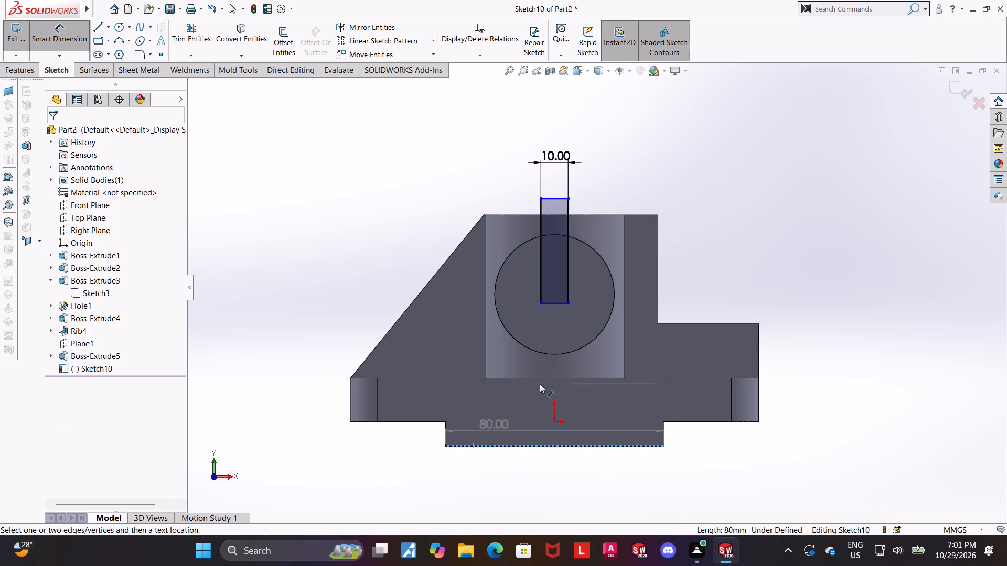
pyautogui.click(554, 301)
pyautogui.click(253, 348)
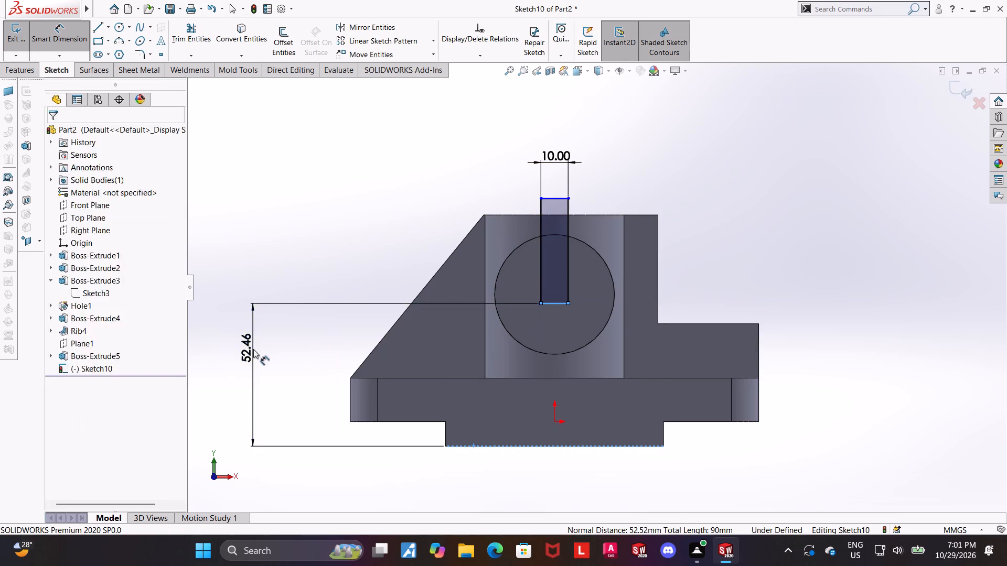
pyautogui.write('55')
pyautogui.press('Return')
pyautogui.press('Escape')
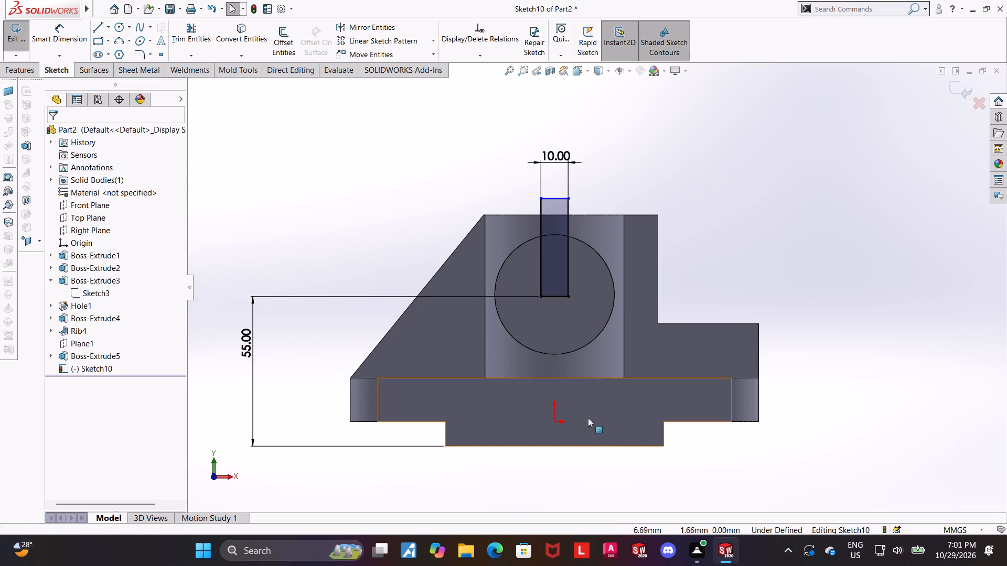
# Make the rectangle's top line collinear with the boss's top edge and finish the sketch.
pyautogui.click(560, 197)
pyautogui.keyDown('ctrl'); pyautogui.click(597, 215); pyautogui.keyUp('ctrl')
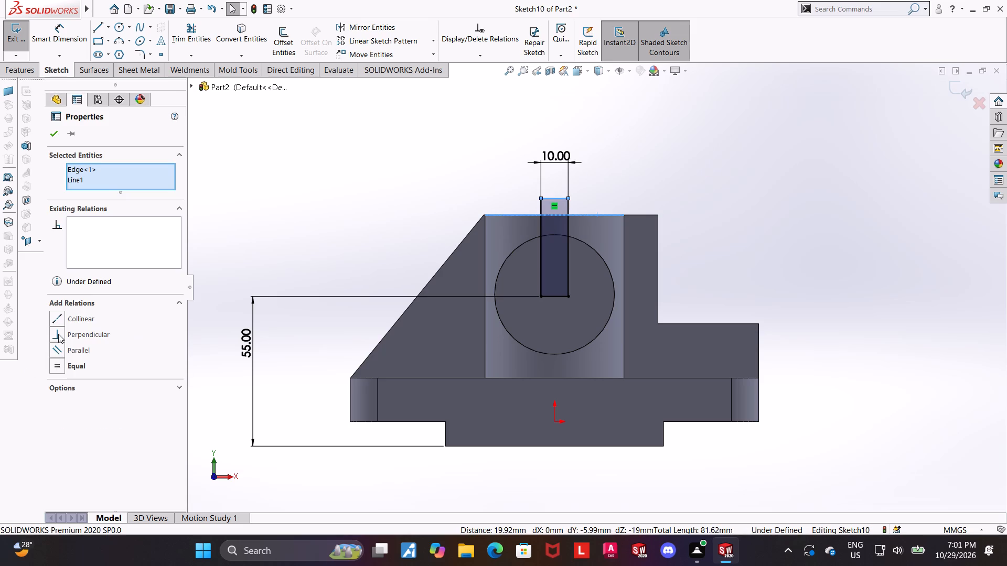
pyautogui.click(59, 318)
pyautogui.click(772, 206)
pyautogui.moveTo(771, 219); pyautogui.dragTo(741, 264, button='middle')
pyautogui.click(963, 92)
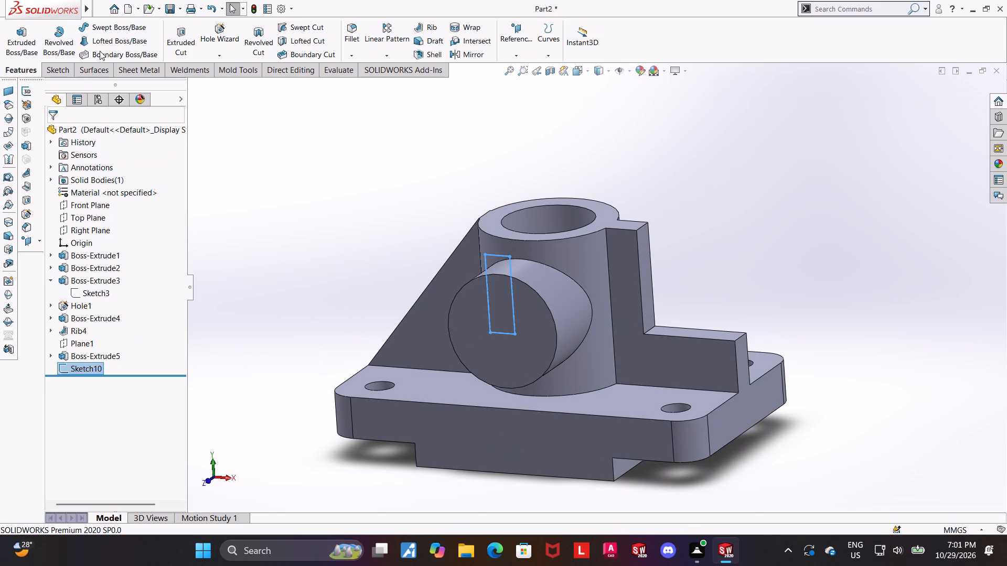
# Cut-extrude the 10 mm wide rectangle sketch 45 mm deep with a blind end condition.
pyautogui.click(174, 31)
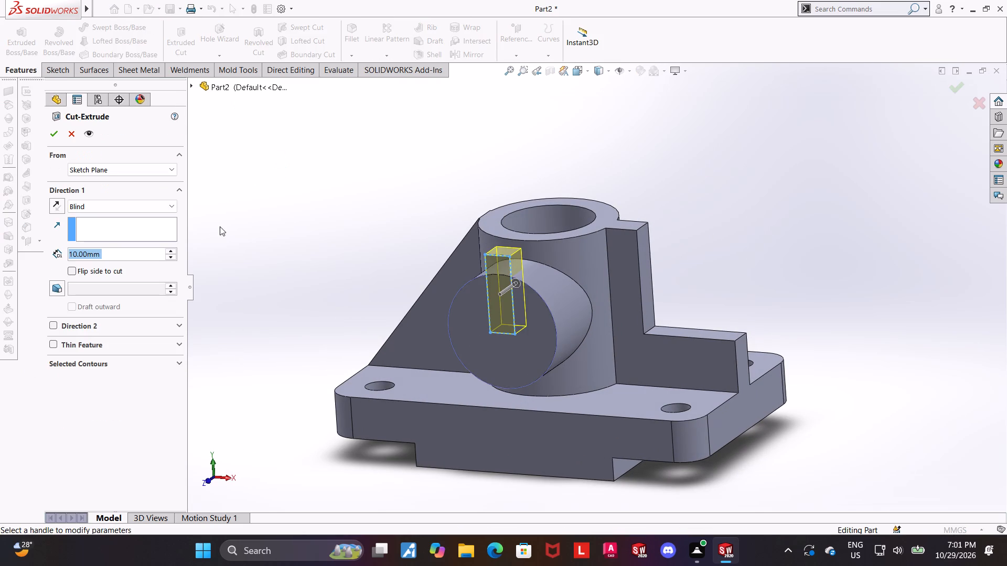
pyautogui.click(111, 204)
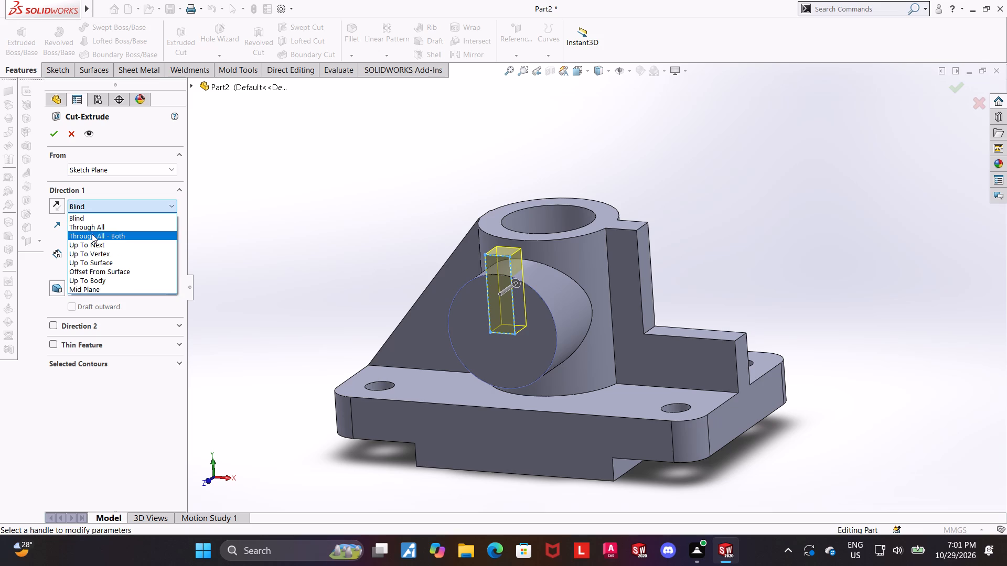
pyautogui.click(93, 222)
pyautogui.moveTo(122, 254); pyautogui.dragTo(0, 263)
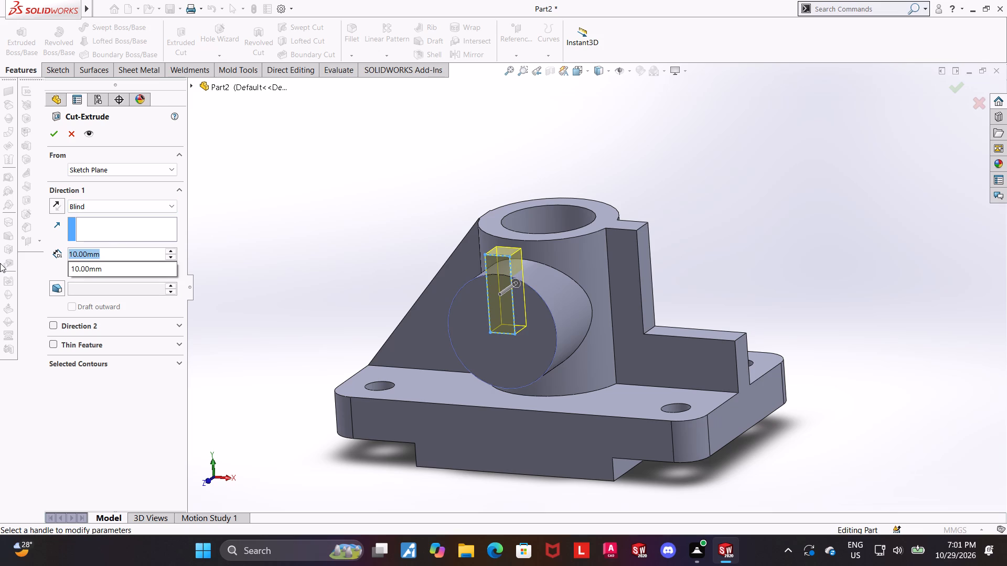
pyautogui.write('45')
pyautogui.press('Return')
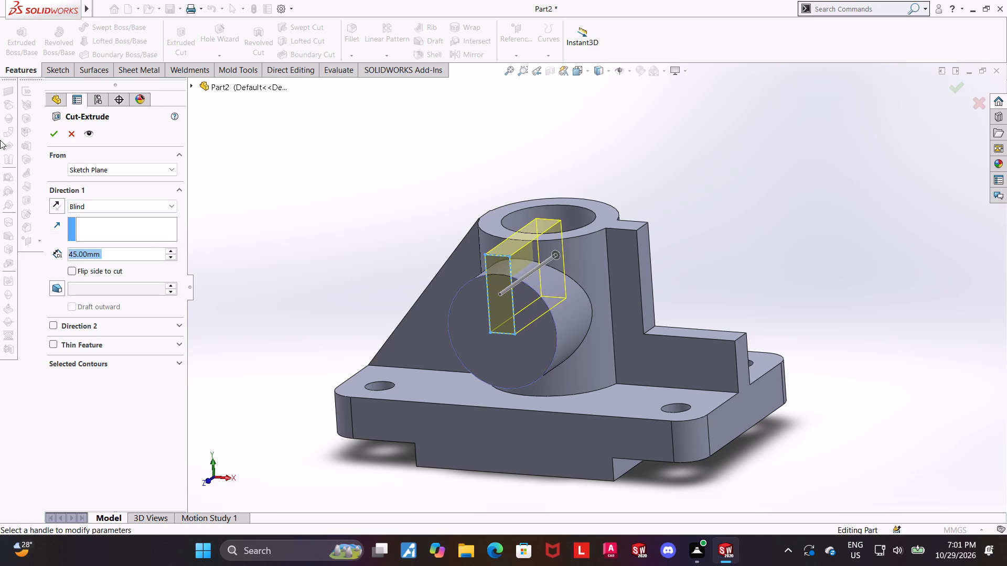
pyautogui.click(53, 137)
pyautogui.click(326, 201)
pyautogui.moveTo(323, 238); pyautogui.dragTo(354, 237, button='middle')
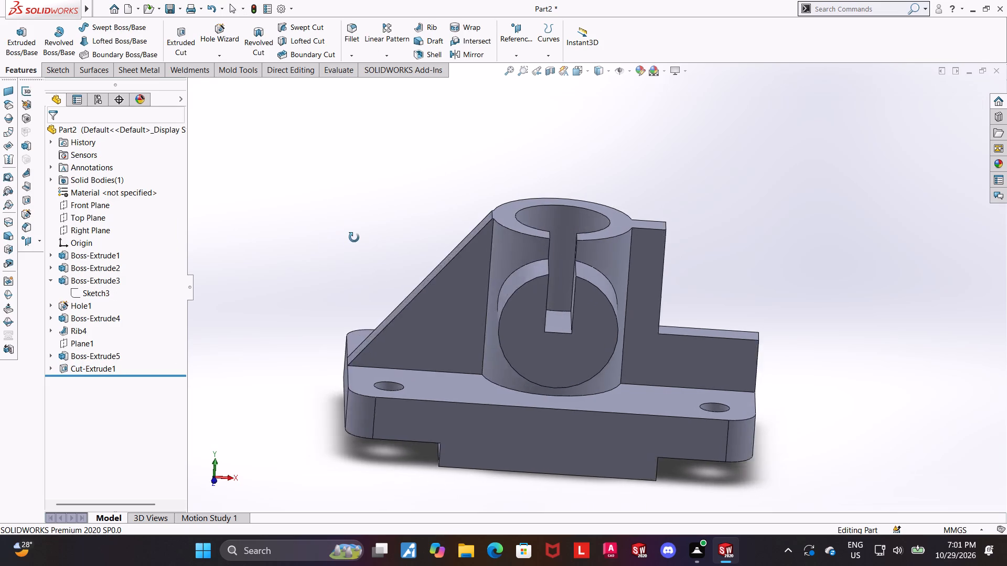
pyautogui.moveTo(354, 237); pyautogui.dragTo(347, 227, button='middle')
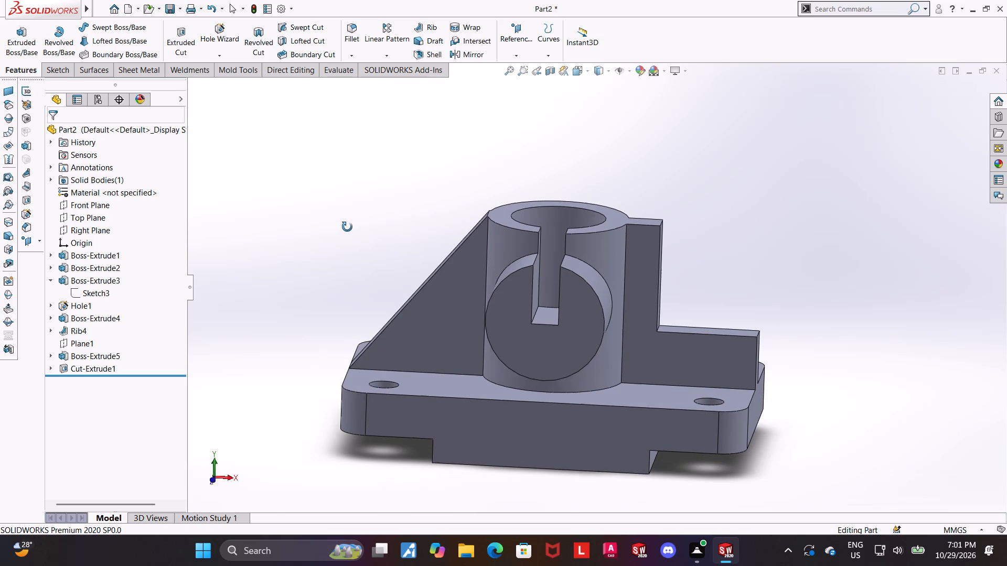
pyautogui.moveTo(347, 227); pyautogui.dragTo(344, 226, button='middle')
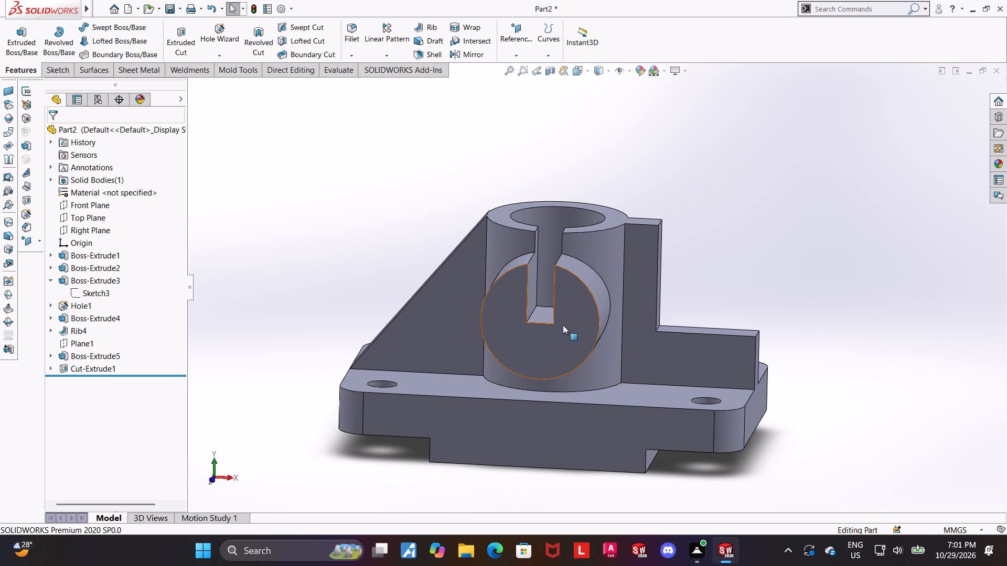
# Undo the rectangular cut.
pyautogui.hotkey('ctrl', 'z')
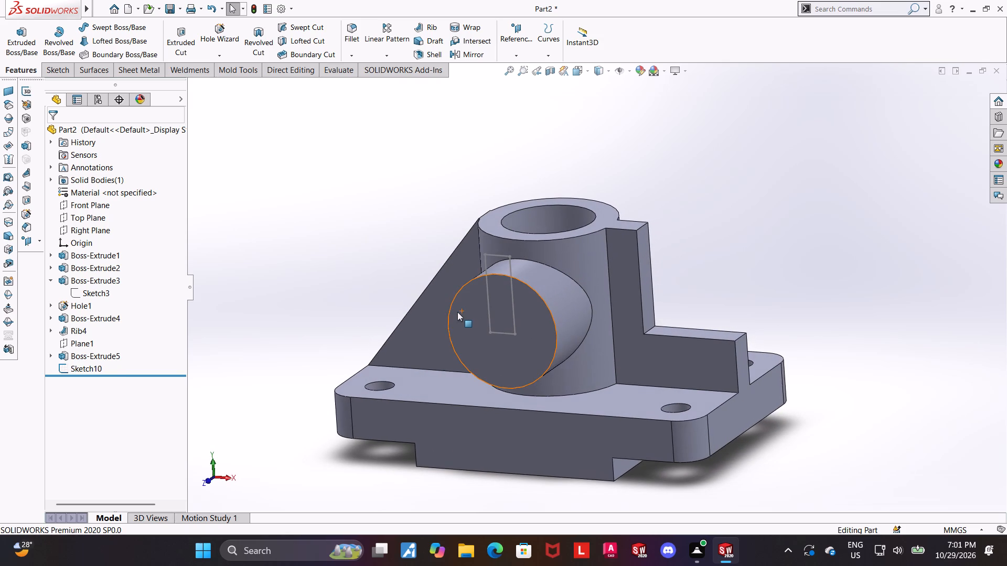
# Sketch a circle of about 15 mm radius on the front cylinder's face, centred on the midpoint of the rectangle's bottom line.
pyautogui.click(506, 349)
pyautogui.click(560, 317)
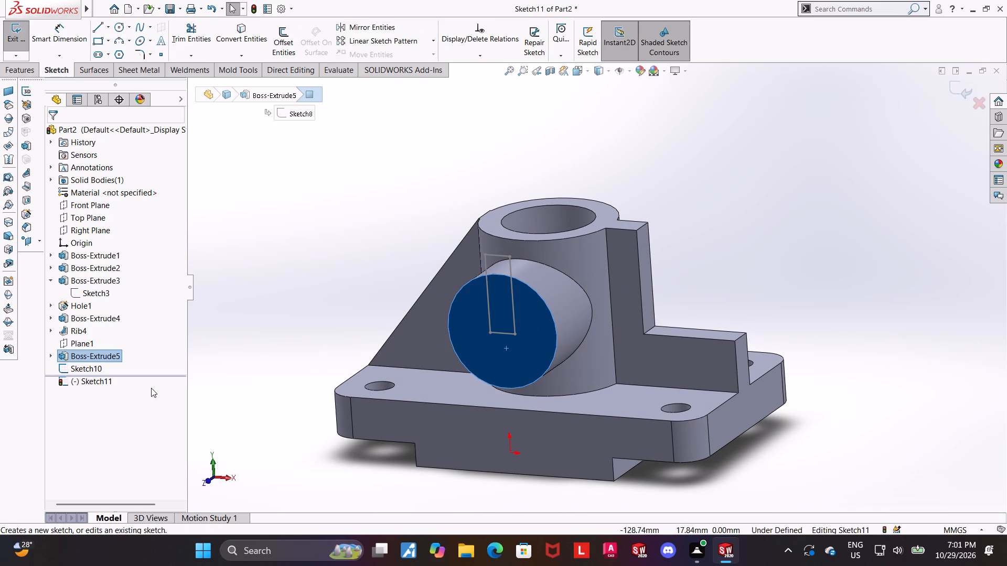
pyautogui.click(71, 377)
pyautogui.click(100, 363)
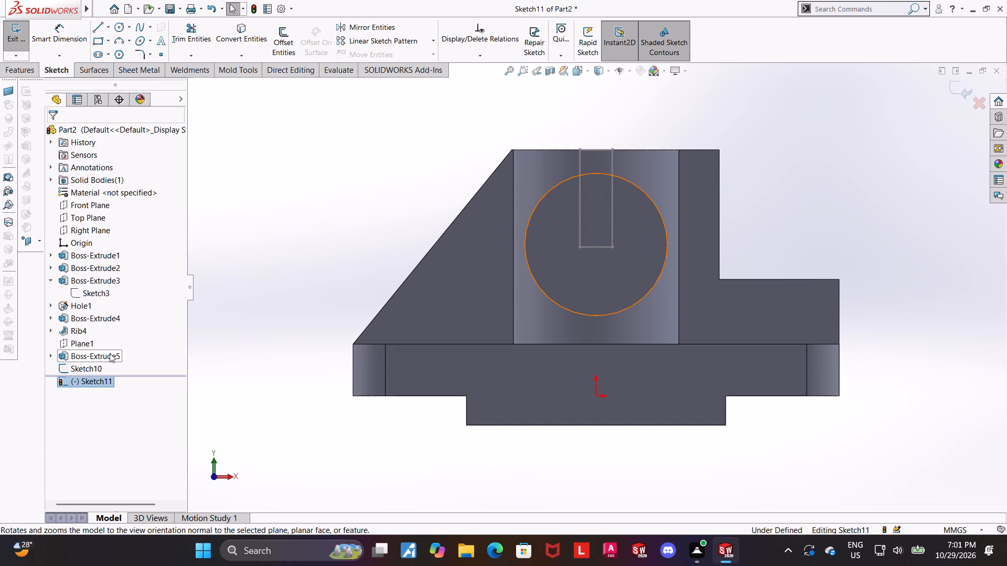
pyautogui.click(124, 30)
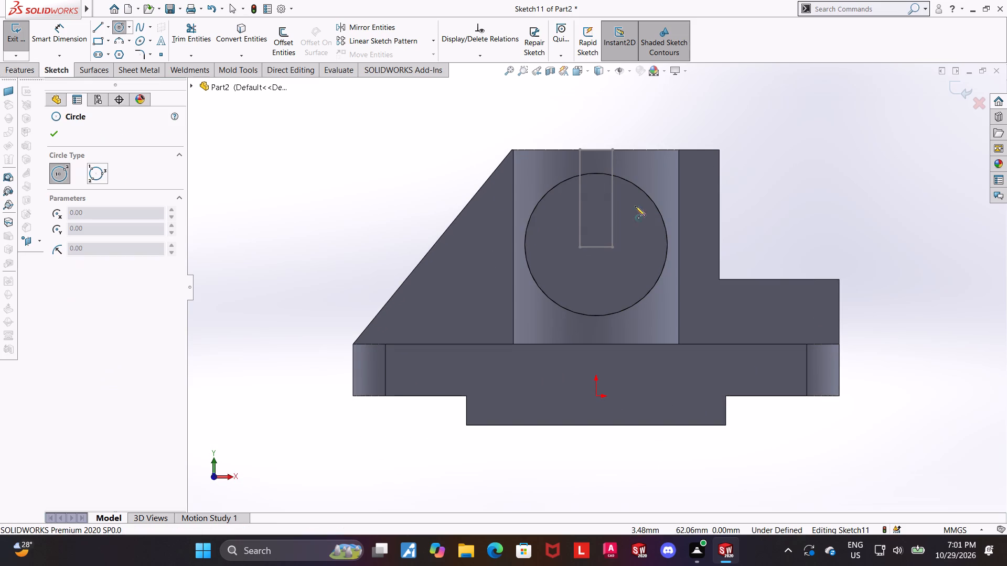
pyautogui.click(597, 249)
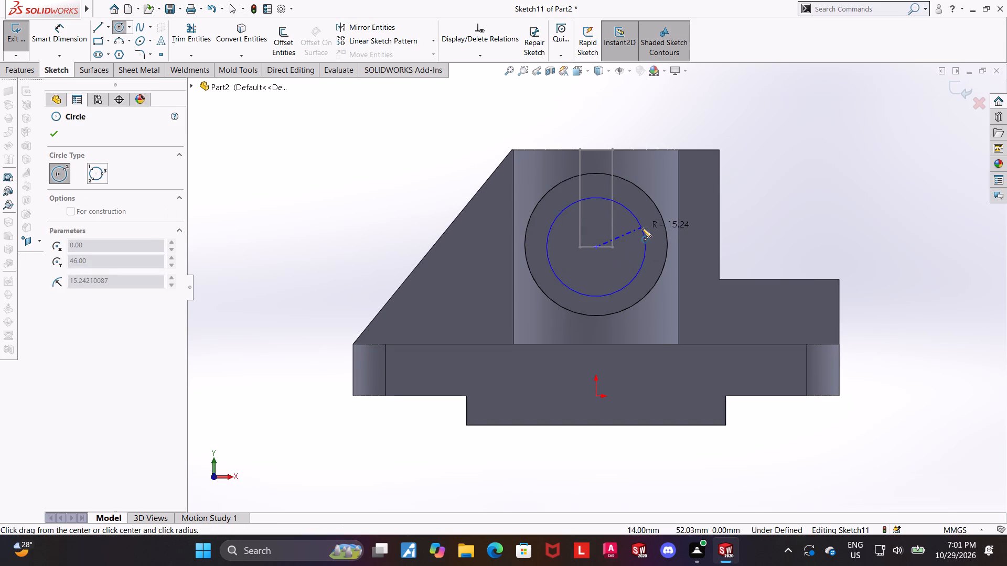
pyautogui.click(641, 227)
pyautogui.press('Escape')
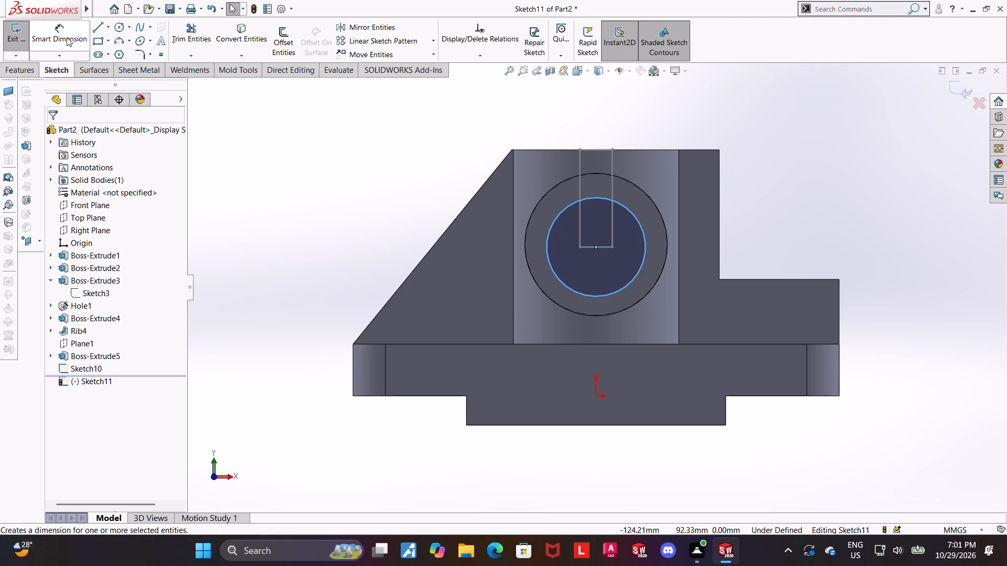
# Set the circle's diameter to 24 mm.
pyautogui.click(67, 37)
pyautogui.scroll(1, 691, 340)
pyautogui.scroll(-2, 746, 345)
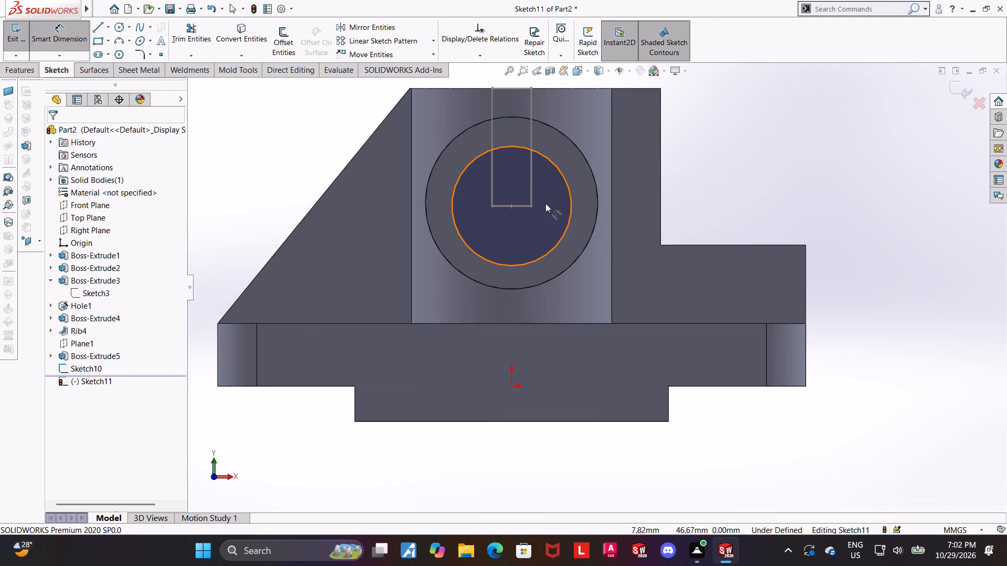
pyautogui.click(571, 205)
pyautogui.click(730, 184)
pyautogui.write('24')
pyautogui.press('Return')
pyautogui.press('Escape')
pyautogui.click(810, 170)
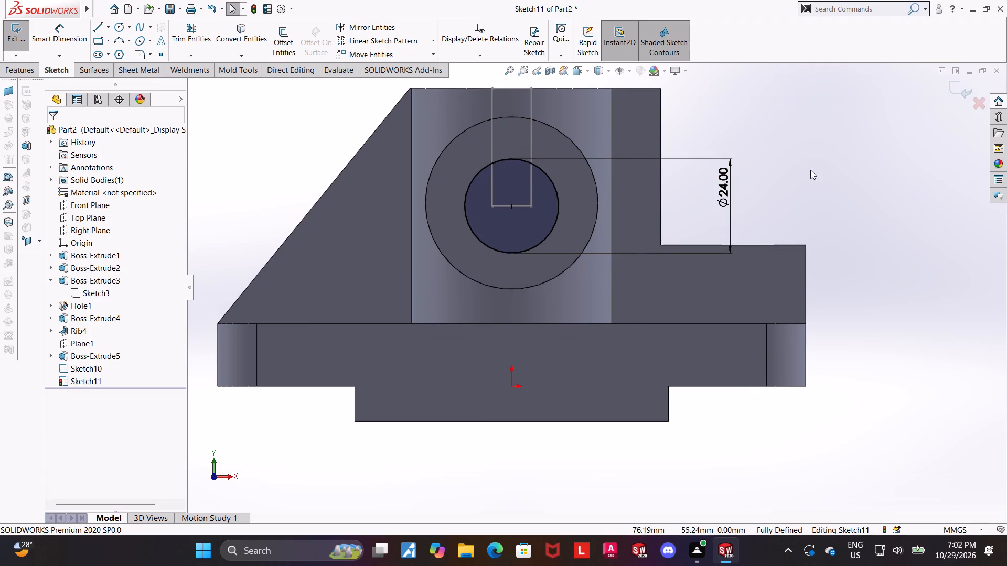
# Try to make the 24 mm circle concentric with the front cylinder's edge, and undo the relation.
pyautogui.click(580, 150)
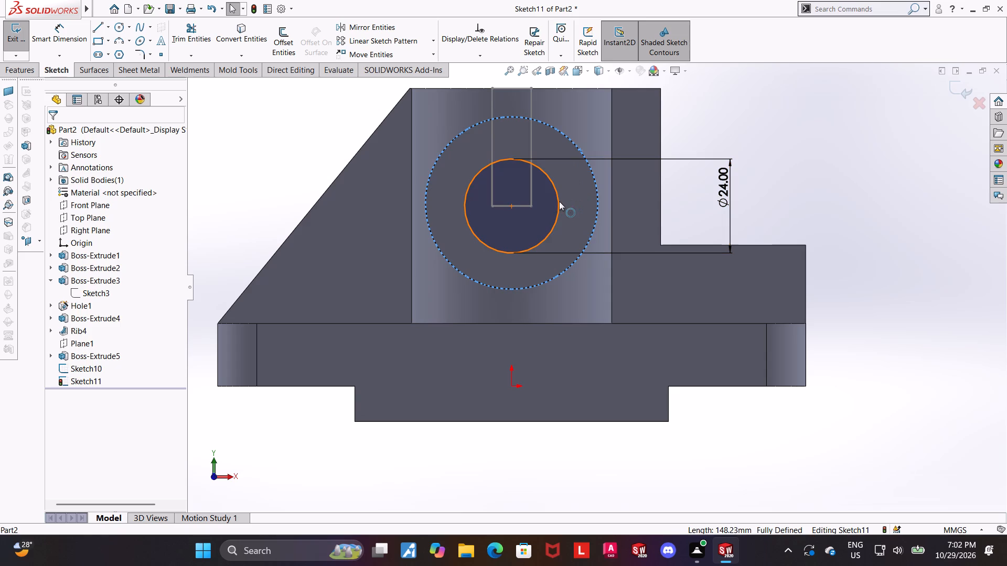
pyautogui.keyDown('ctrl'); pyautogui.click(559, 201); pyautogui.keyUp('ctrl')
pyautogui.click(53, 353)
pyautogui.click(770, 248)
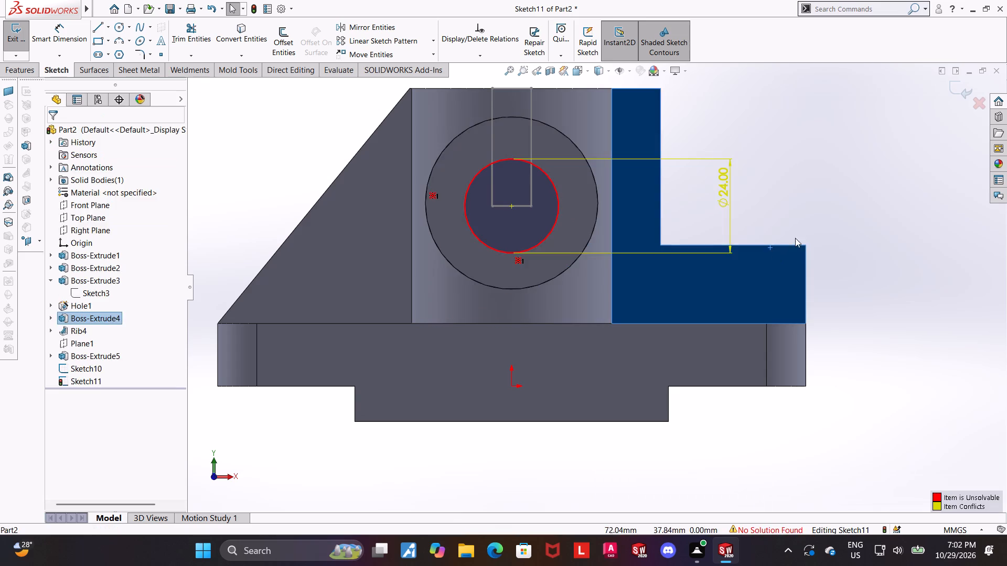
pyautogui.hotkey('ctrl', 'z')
# Delete the midpoint relation from the 24 mm circle's centre point.
pyautogui.click(823, 175)
pyautogui.scroll(2, 542, 179)
pyautogui.scroll(-2, 540, 173)
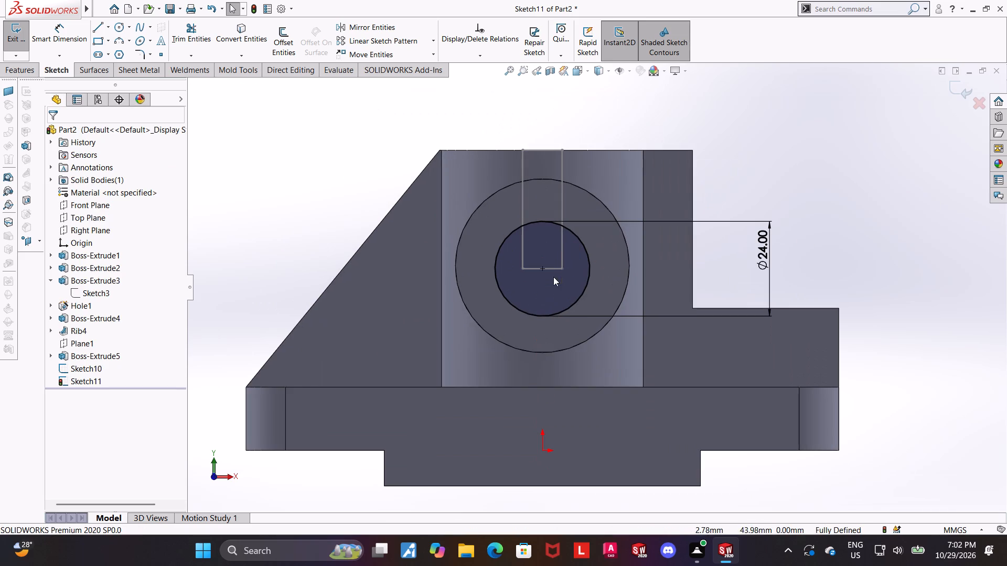
pyautogui.moveTo(545, 270); pyautogui.dragTo(544, 250)
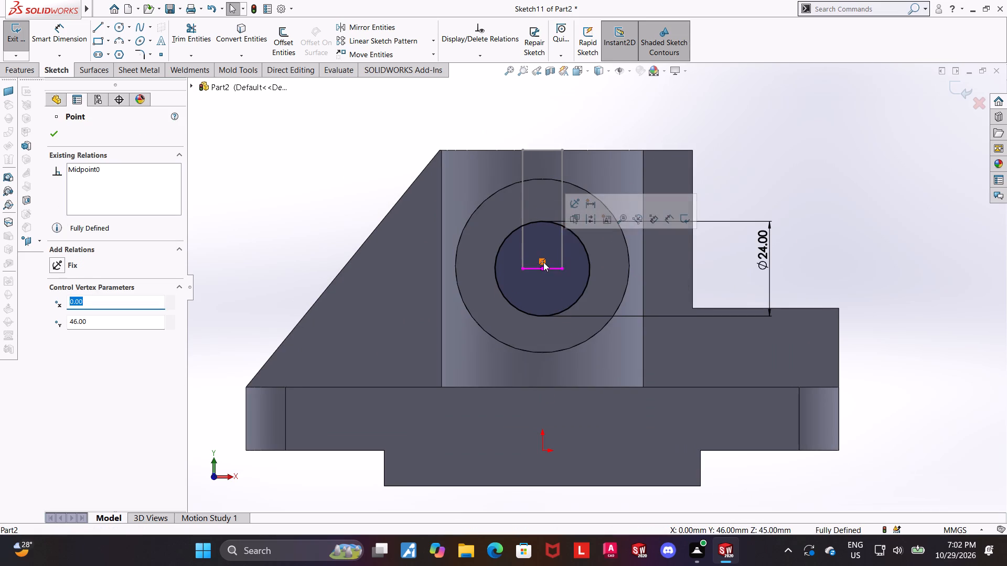
pyautogui.rightClick(543, 262)
pyautogui.click(568, 400)
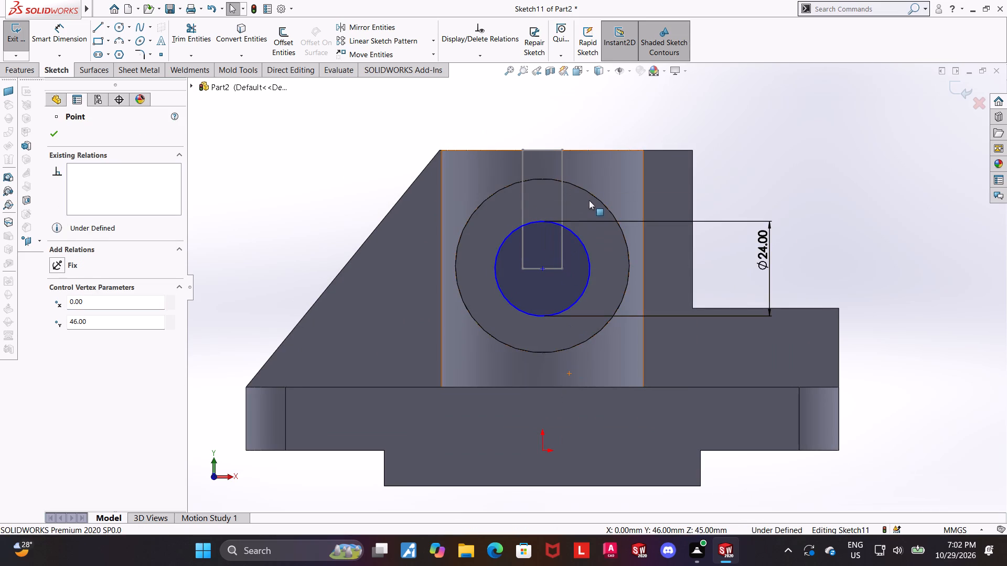
# Make the 24 mm circle concentric with the front cylinder's outer edge and finish the sketch.
pyautogui.click(590, 194)
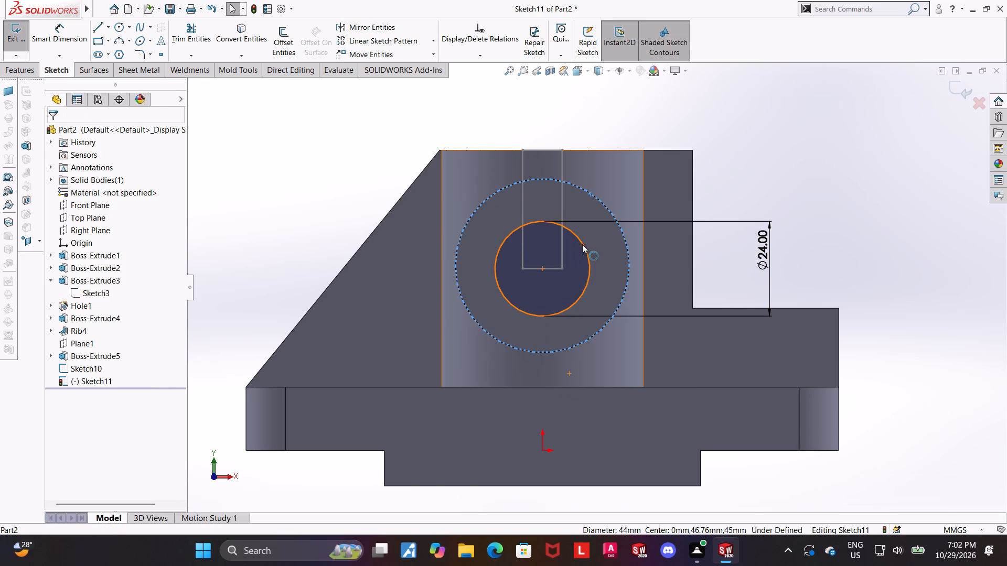
pyautogui.keyDown('ctrl'); pyautogui.click(582, 244); pyautogui.keyUp('ctrl')
pyautogui.click(58, 353)
pyautogui.scroll(2, 779, 266)
pyautogui.click(832, 262)
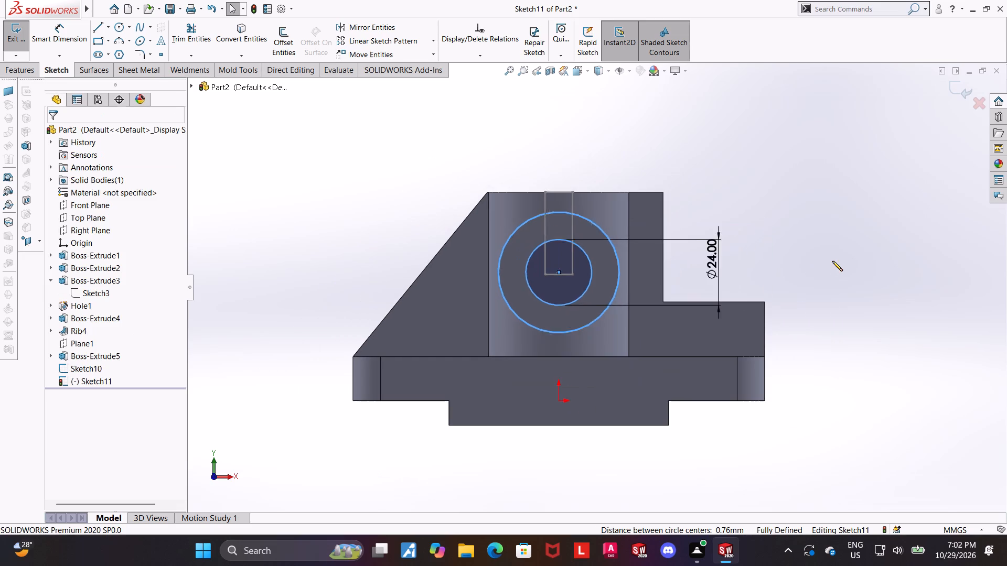
pyautogui.scroll(-1, 706, 262)
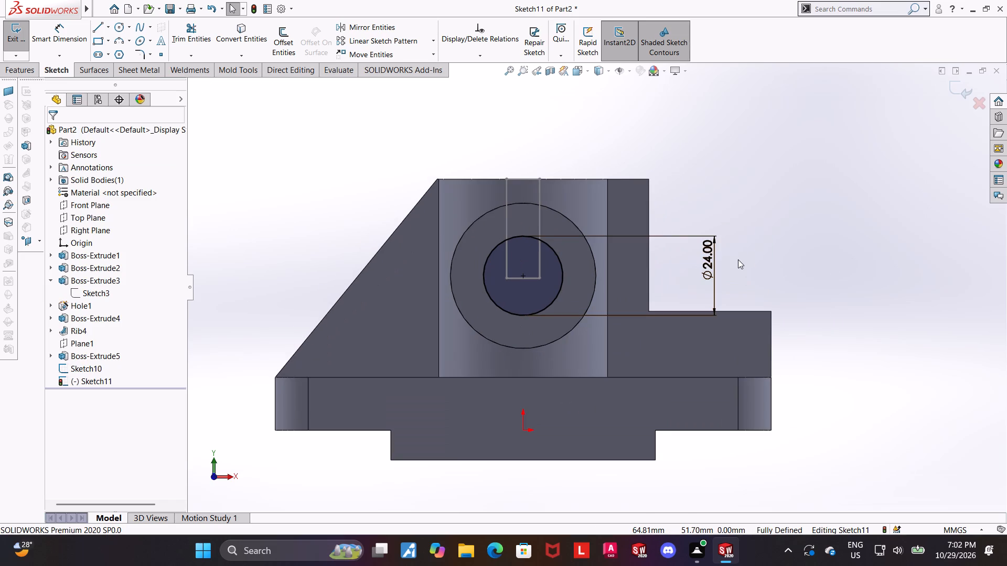
pyautogui.click(801, 270)
pyautogui.scroll(1, 709, 278)
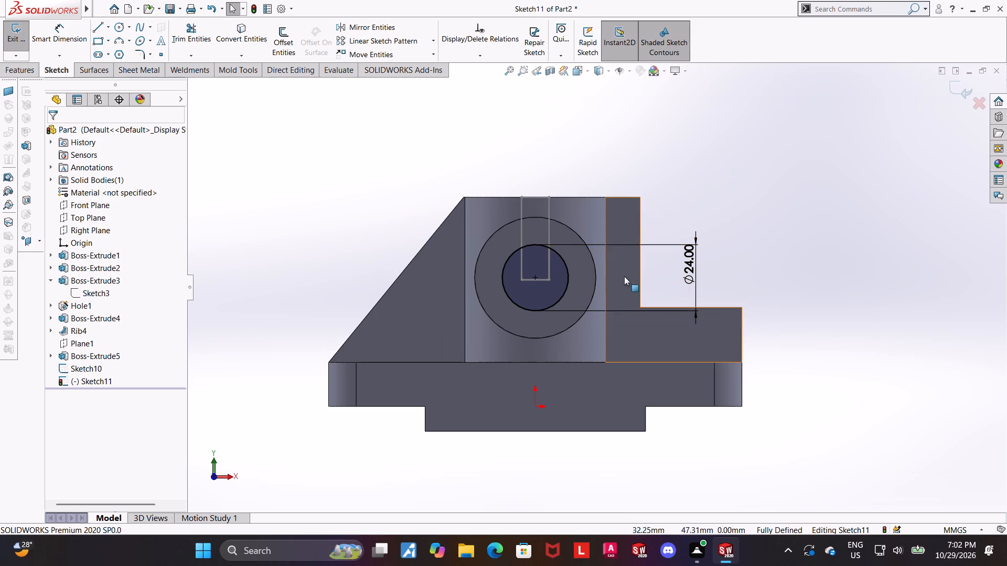
pyautogui.scroll(-1, 624, 276)
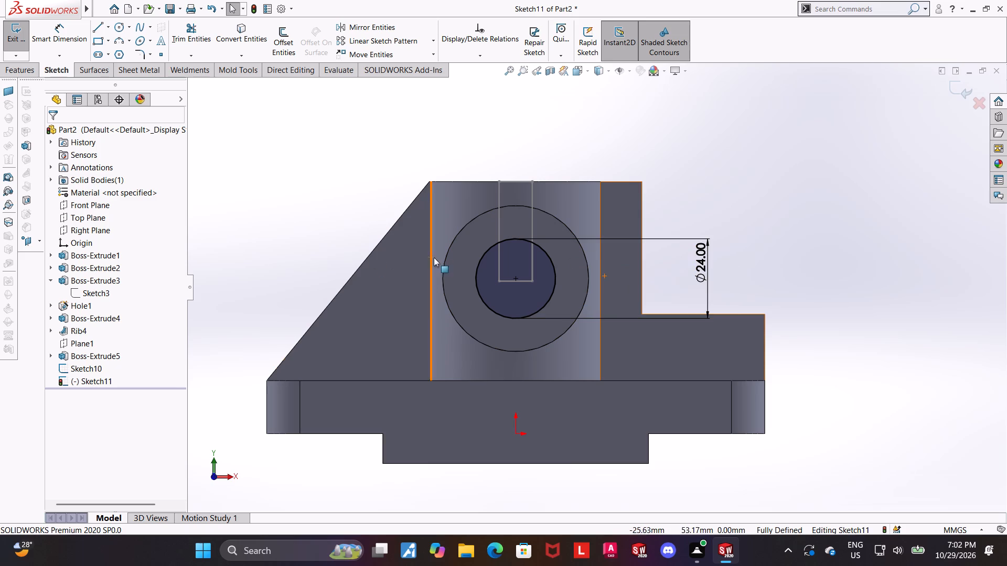
pyautogui.moveTo(772, 231); pyautogui.dragTo(744, 259, button='middle')
pyautogui.click(959, 90)
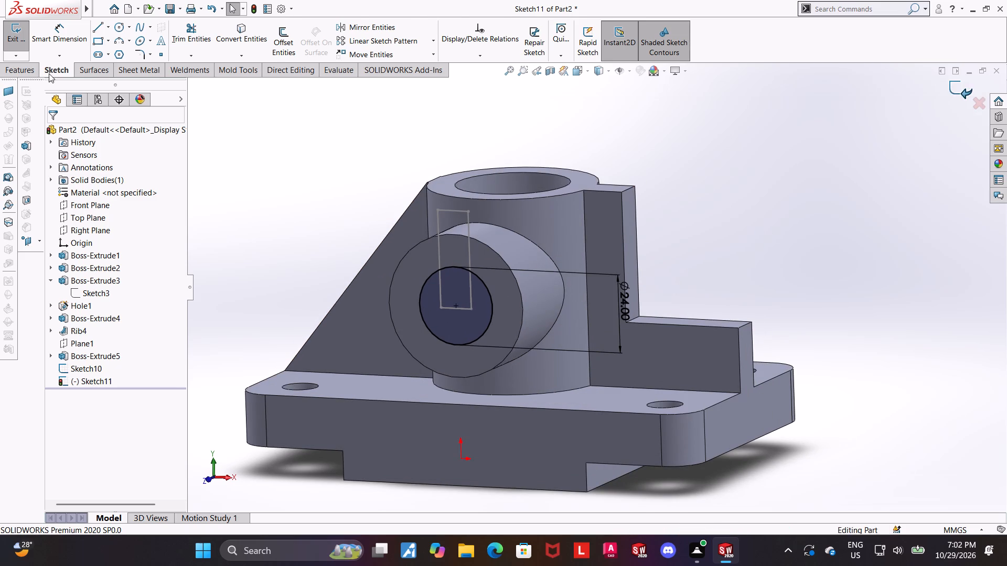
# Cut-extrude the 24 mm circle 45 mm deep (blind) through the front cylinder into the boss.
pyautogui.click(164, 37)
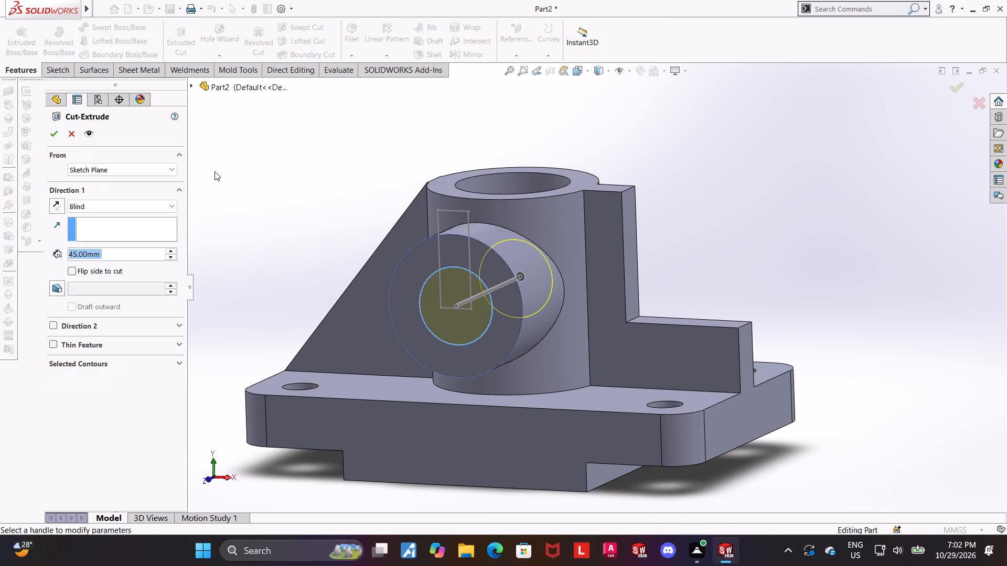
pyautogui.moveTo(241, 225); pyautogui.dragTo(224, 332, button='middle')
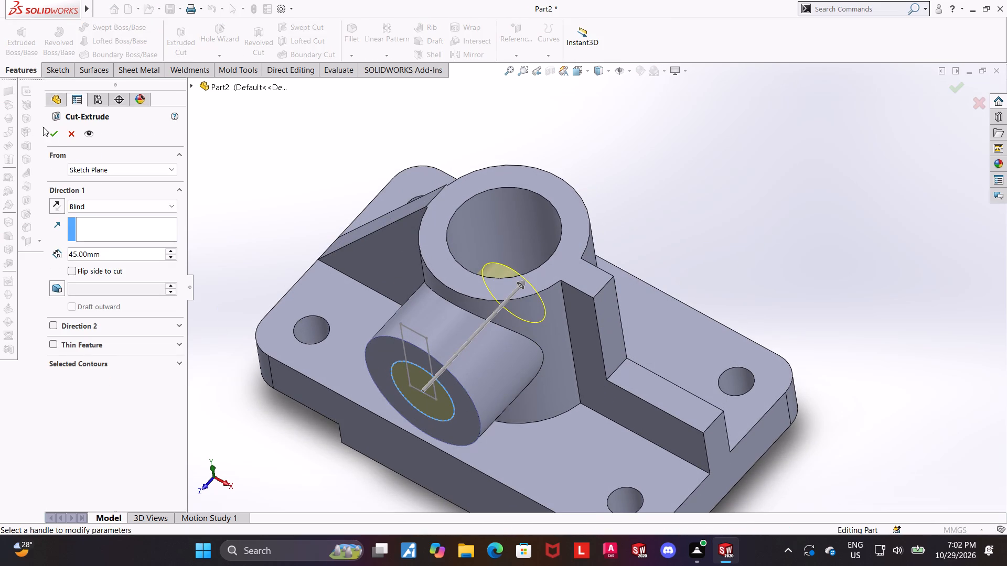
pyautogui.click(53, 135)
pyautogui.moveTo(320, 207); pyautogui.dragTo(321, 150, button='middle')
# Cut-extrude the 10 mm wide rectangle sketch 45 mm deep (blind) to slot the front cylinder and boss wall.
pyautogui.click(85, 367)
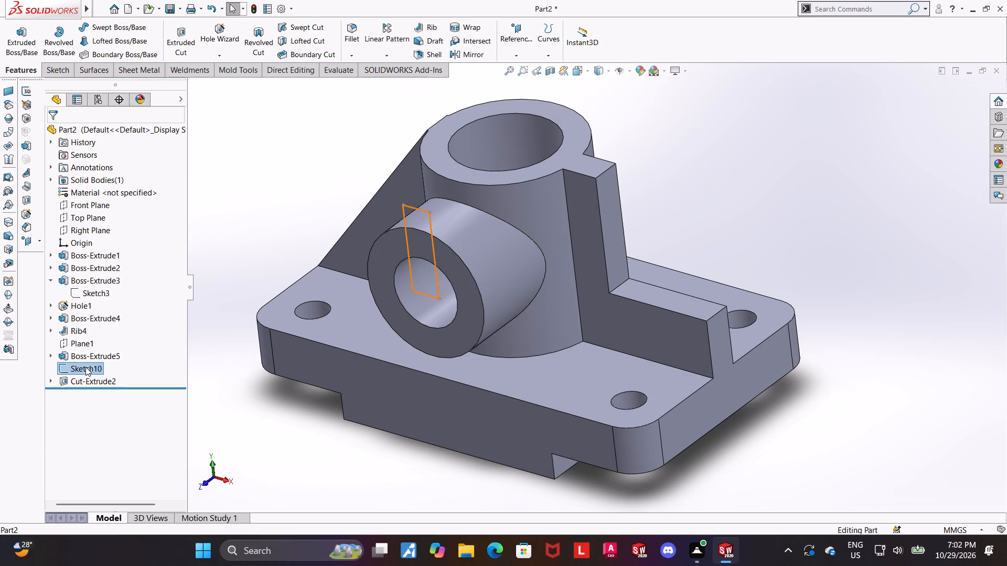
pyautogui.click(176, 40)
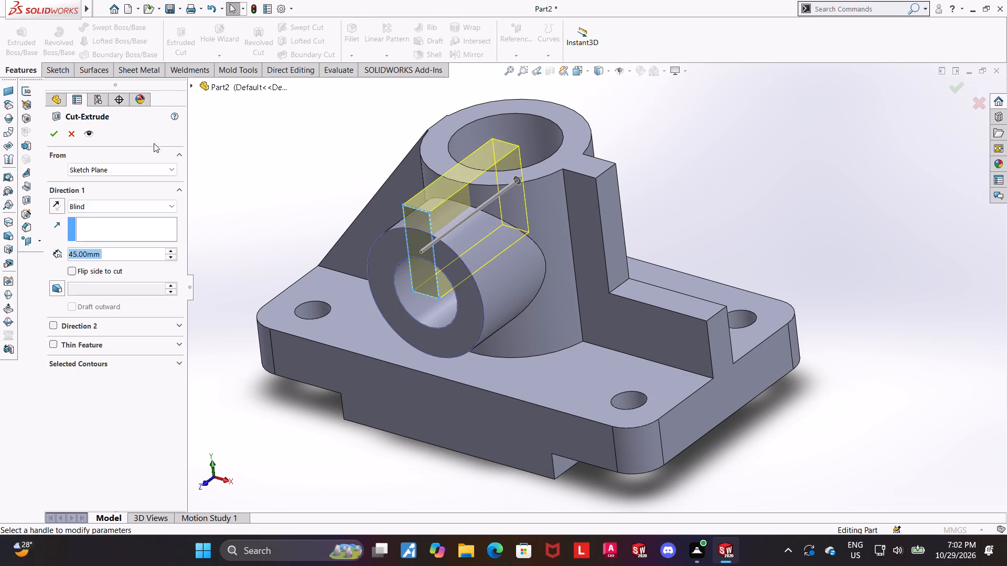
pyautogui.click(52, 131)
pyautogui.click(255, 192)
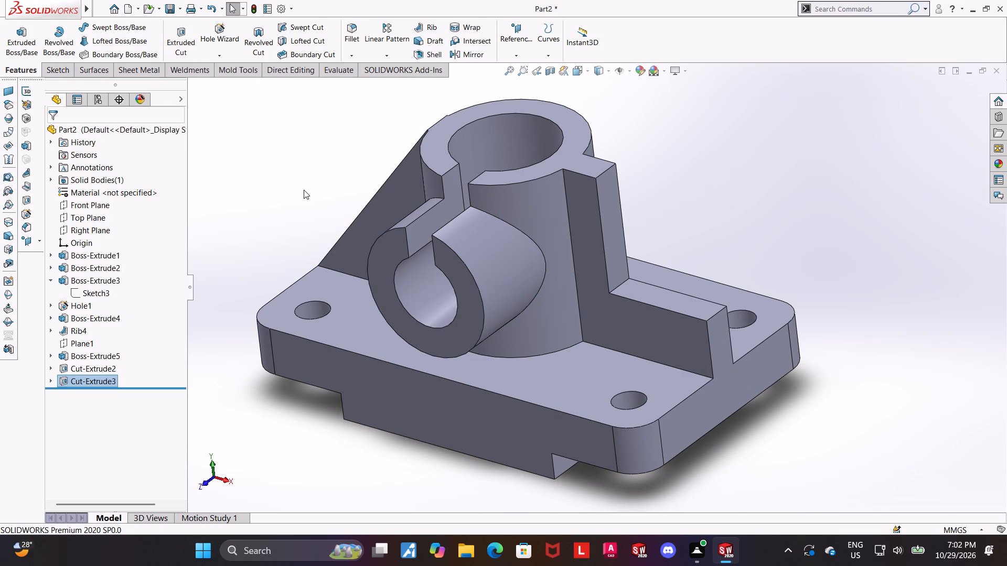
# Examine the part in isometric view and from the front, underside and side angles.
pyautogui.scroll(1, 304, 200)
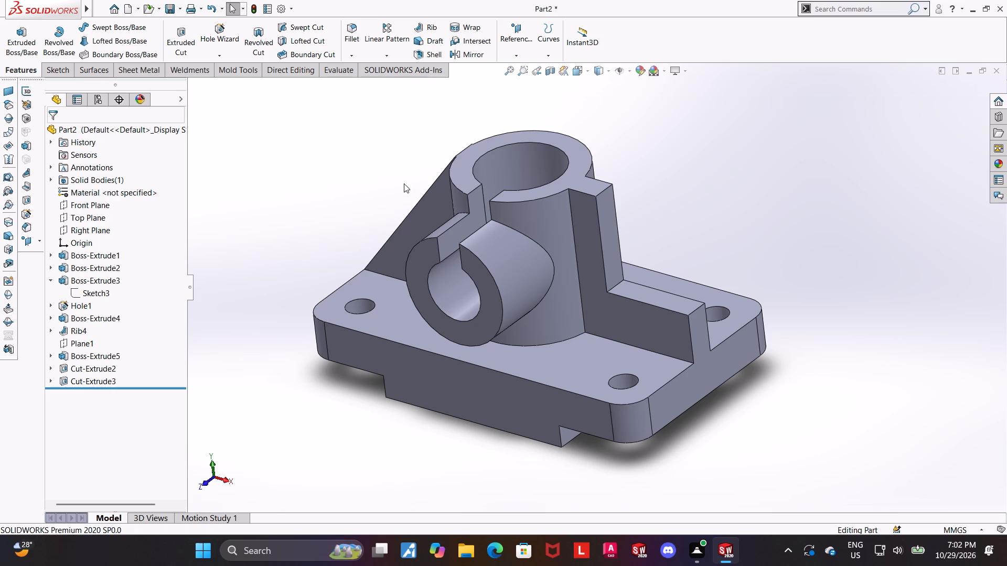
pyautogui.hotkey('ctrl', '7')
pyautogui.scroll(1, 925, 307)
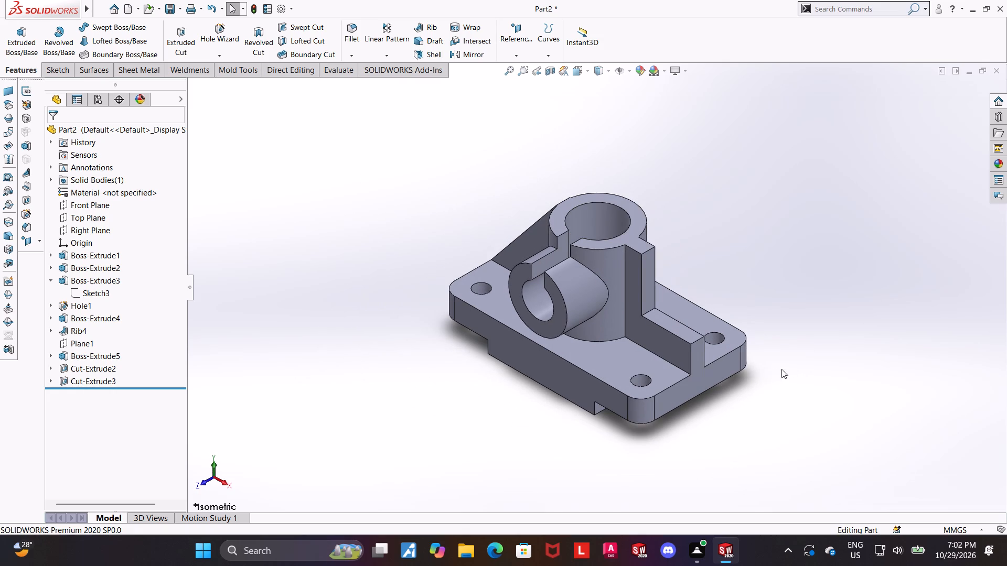
pyautogui.scroll(-1, 681, 371)
pyautogui.moveTo(634, 390); pyautogui.dragTo(673, 301, button='middle')
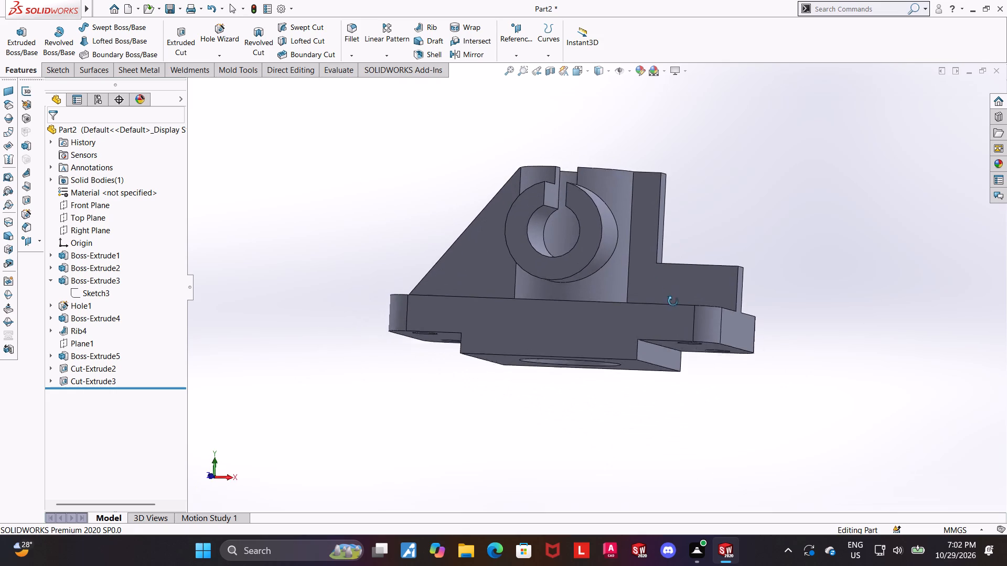
pyautogui.moveTo(673, 301); pyautogui.dragTo(620, 339, button='middle')
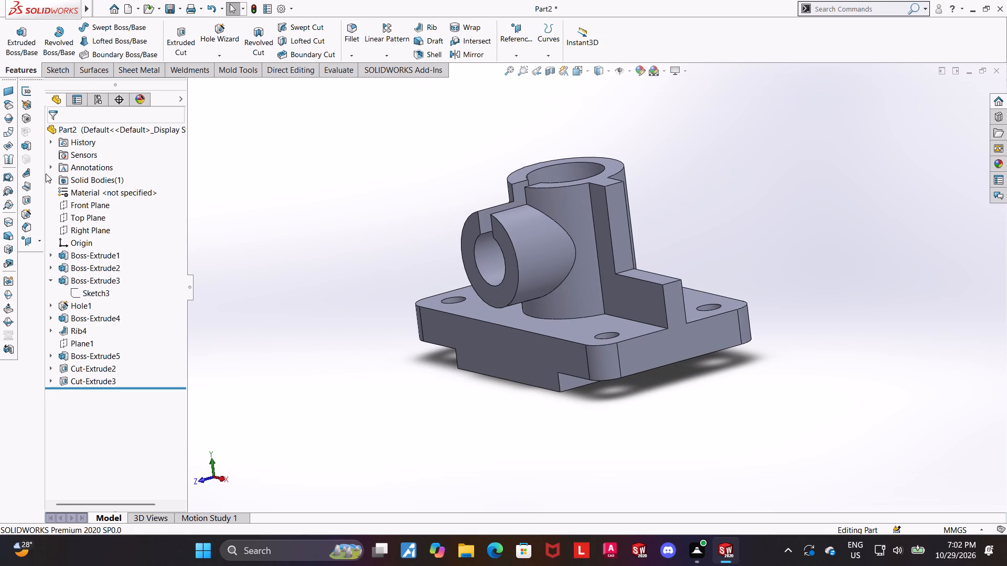
# Measure the distance from the Front Plane to the front cylinder's end face.
pyautogui.click(340, 68)
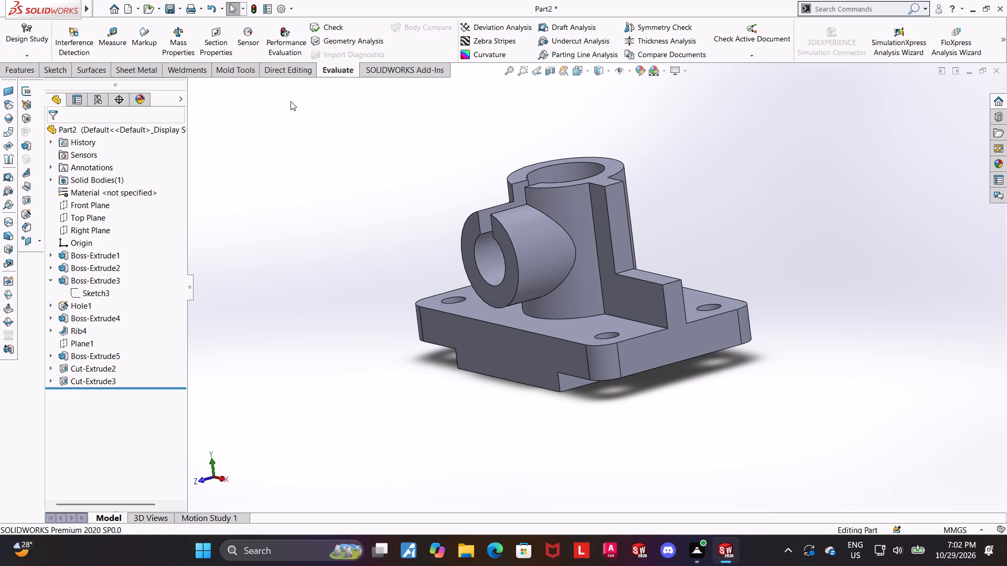
pyautogui.doubleClick(105, 211)
pyautogui.click(127, 193)
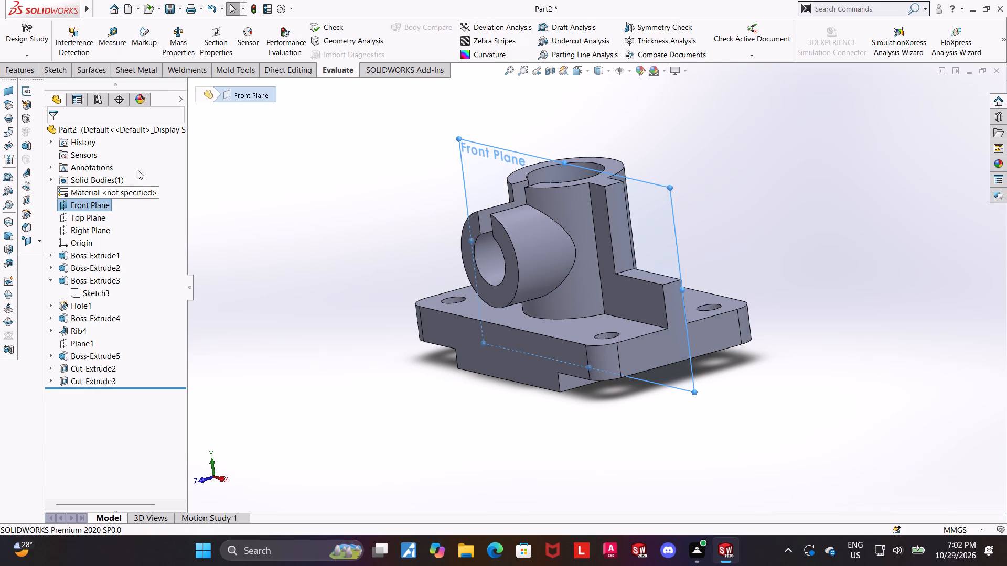
pyautogui.click(124, 36)
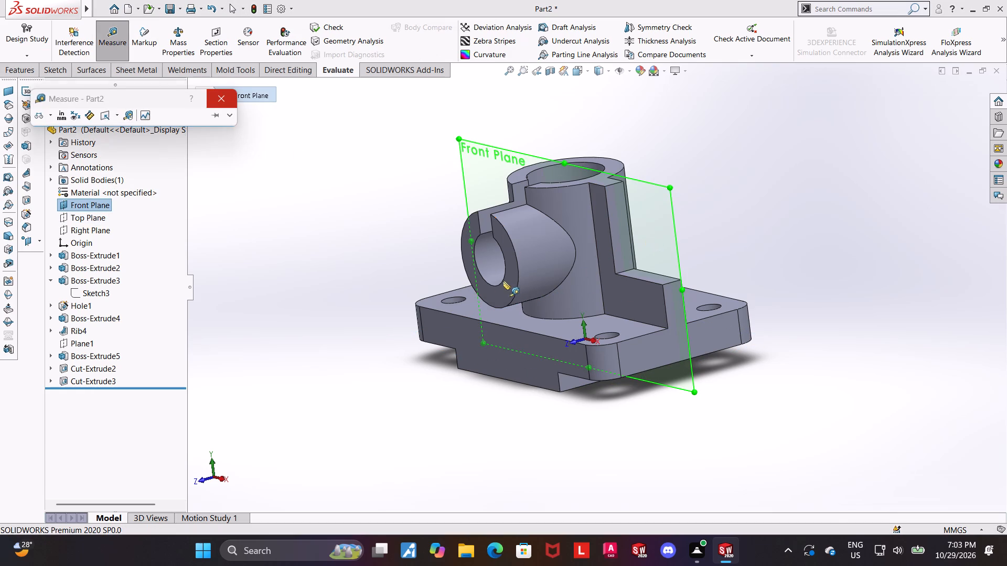
pyautogui.click(511, 282)
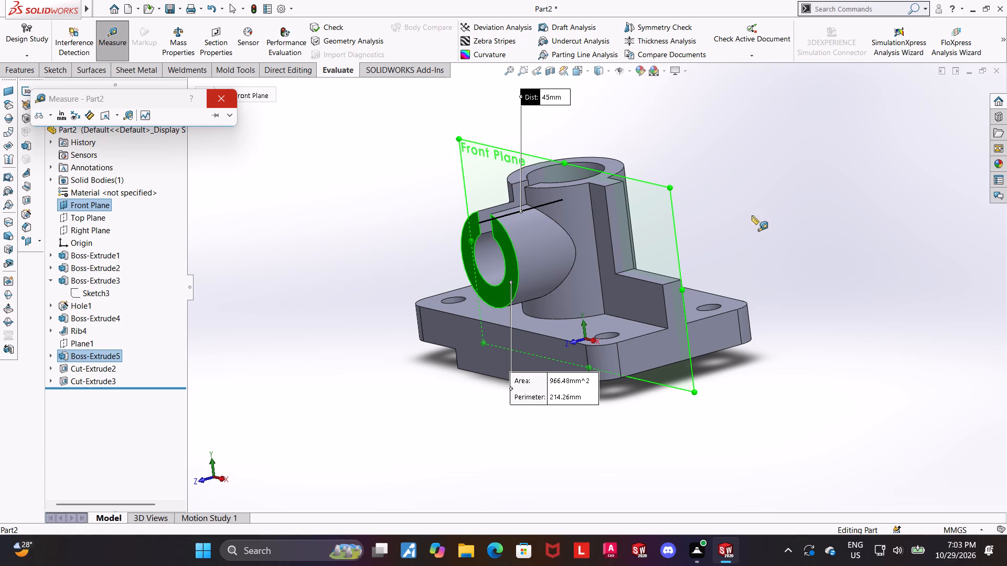
pyautogui.press('Escape')
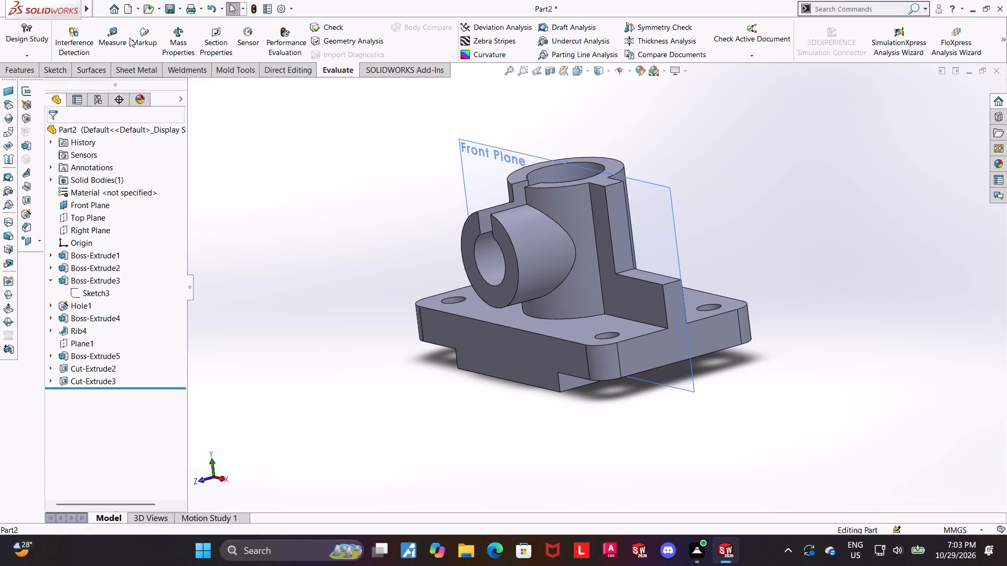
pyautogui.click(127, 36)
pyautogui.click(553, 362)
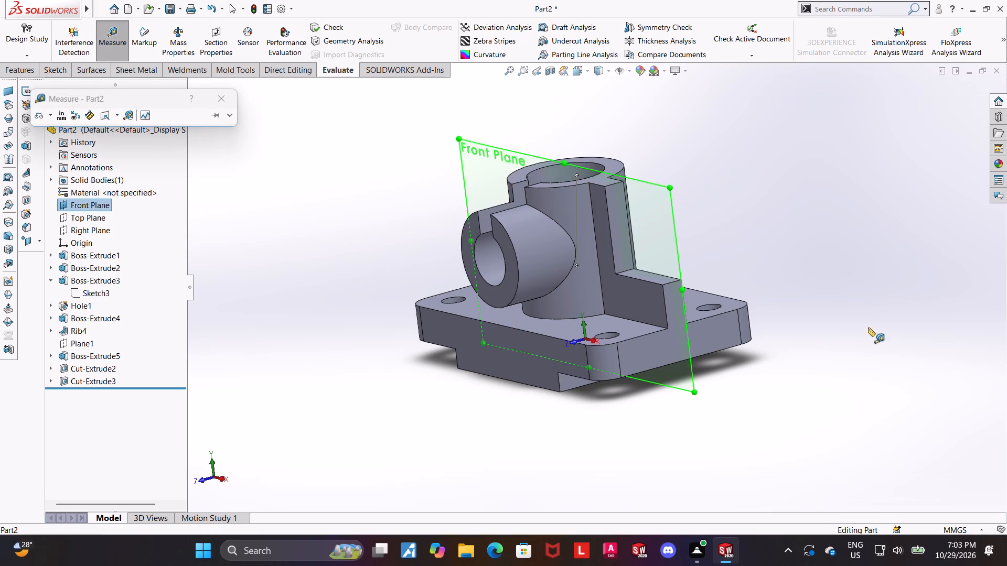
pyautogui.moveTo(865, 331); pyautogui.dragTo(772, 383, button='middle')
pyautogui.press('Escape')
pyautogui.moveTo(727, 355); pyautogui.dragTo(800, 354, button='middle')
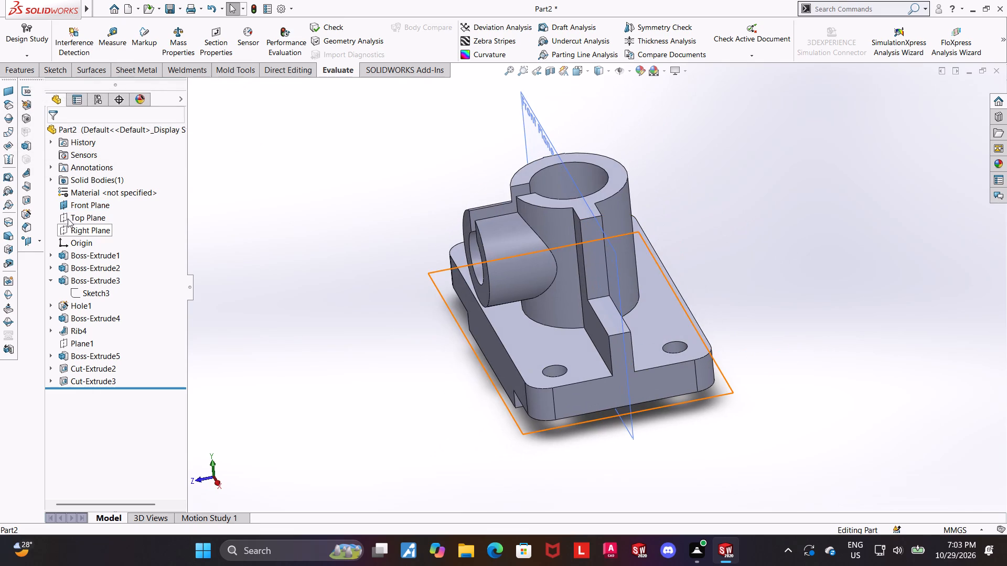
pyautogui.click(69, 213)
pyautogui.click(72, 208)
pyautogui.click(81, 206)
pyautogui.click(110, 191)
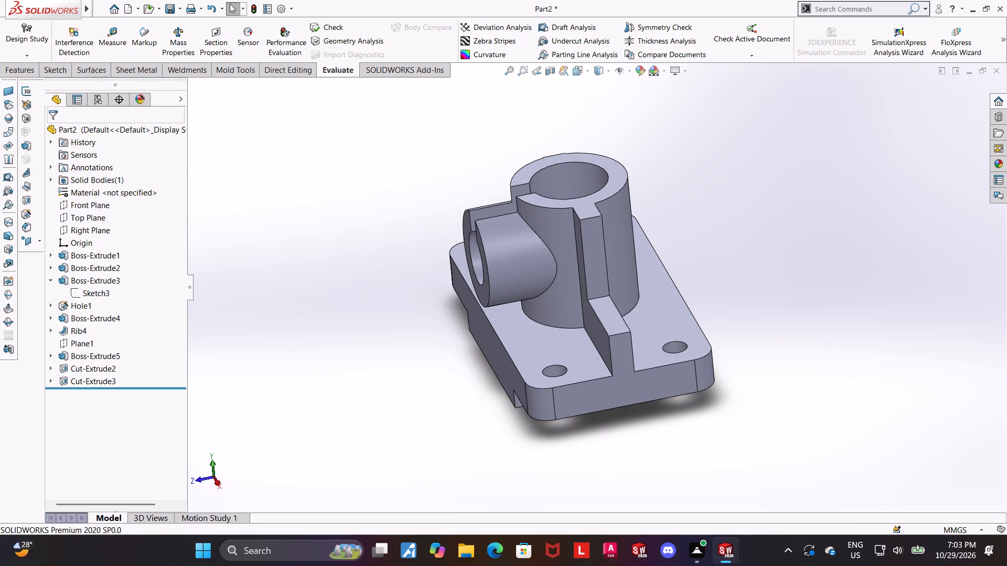
# Measure the base plate's width between its front and rear long side faces.
pyautogui.click(111, 50)
pyautogui.moveTo(264, 385); pyautogui.dragTo(290, 367, button='middle')
pyautogui.click(488, 363)
pyautogui.moveTo(497, 374); pyautogui.dragTo(443, 384, button='middle')
pyautogui.click(691, 303)
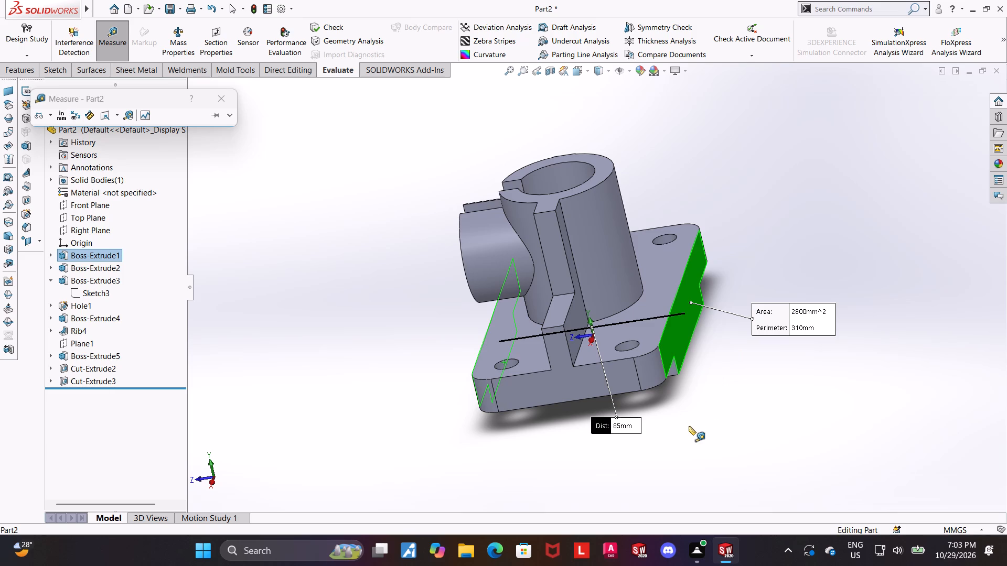
pyautogui.moveTo(701, 443); pyautogui.dragTo(753, 389, button='middle')
pyautogui.press('Escape')
# Measure the base plate's length between its two short end faces.
pyautogui.moveTo(757, 390); pyautogui.dragTo(763, 399, button='middle')
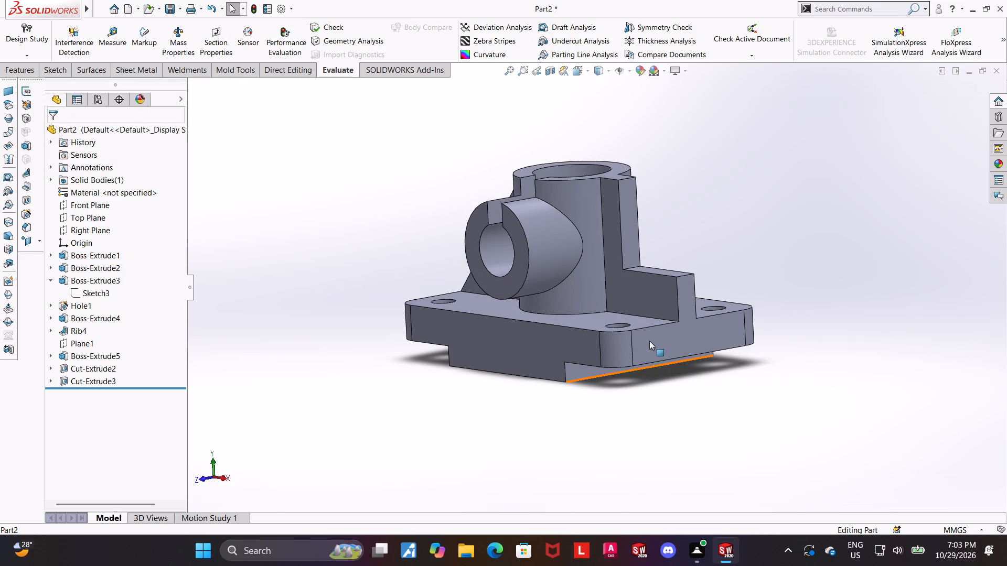
pyautogui.scroll(-1, 648, 340)
pyautogui.moveTo(643, 376); pyautogui.dragTo(645, 401, button='middle')
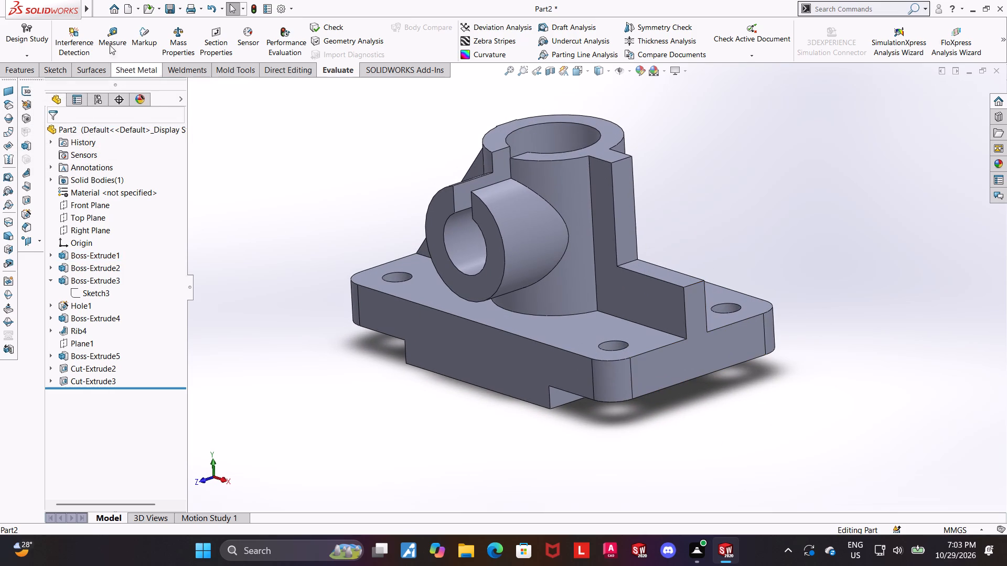
pyautogui.click(108, 28)
pyautogui.click(727, 346)
pyautogui.moveTo(609, 374); pyautogui.dragTo(728, 423, button='middle')
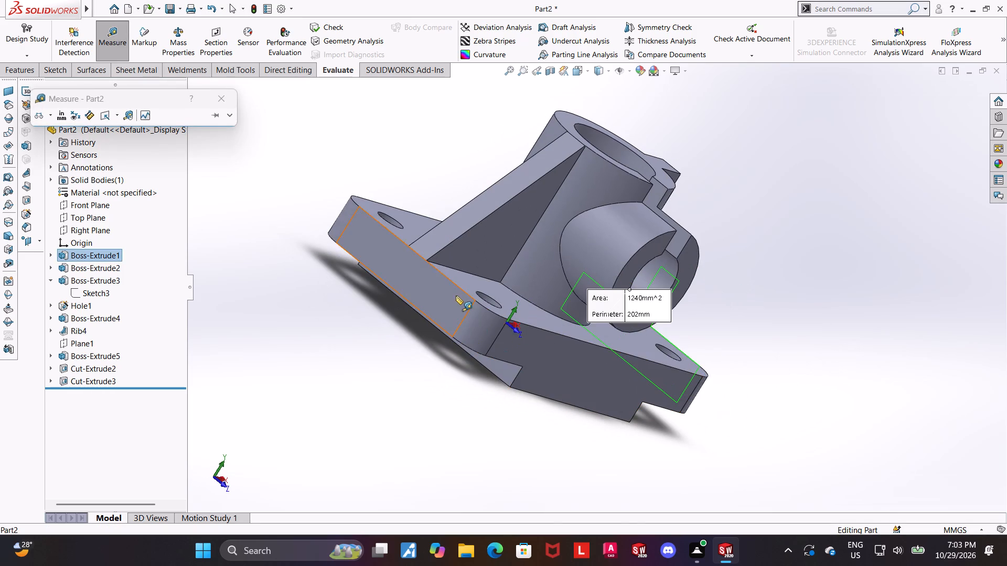
pyautogui.click(454, 295)
pyautogui.press('Escape')
# Measure the radius of the base plate's rounded front corner.
pyautogui.moveTo(788, 340); pyautogui.dragTo(776, 342, button='middle')
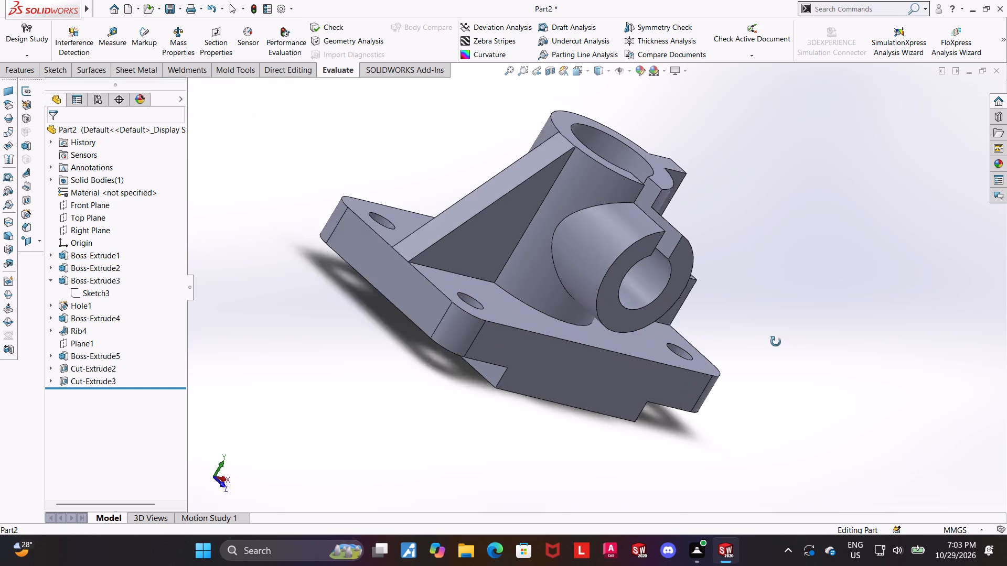
pyautogui.moveTo(776, 342); pyautogui.dragTo(704, 339, button='middle')
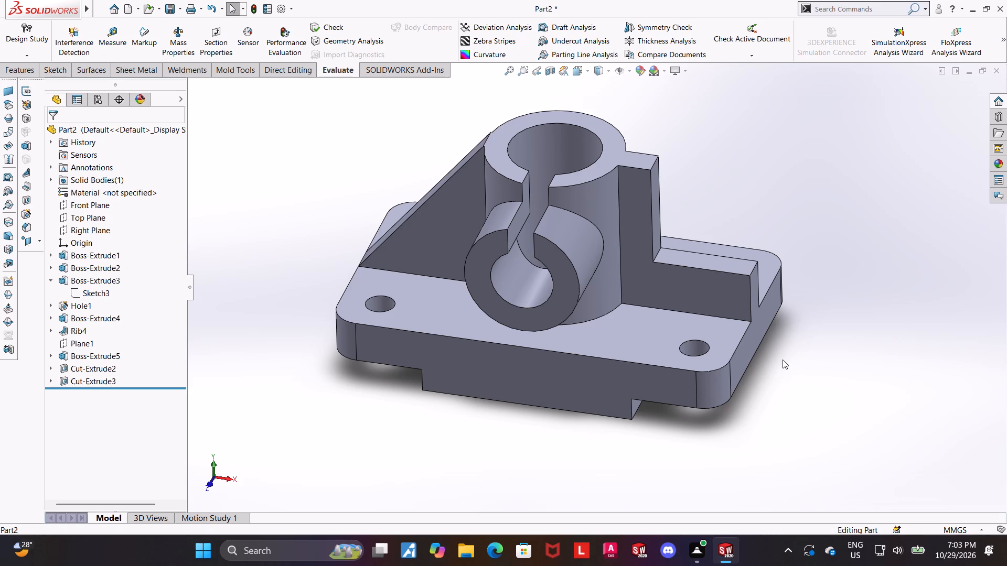
pyautogui.scroll(1, 783, 363)
pyautogui.moveTo(782, 363); pyautogui.dragTo(770, 366, button='middle')
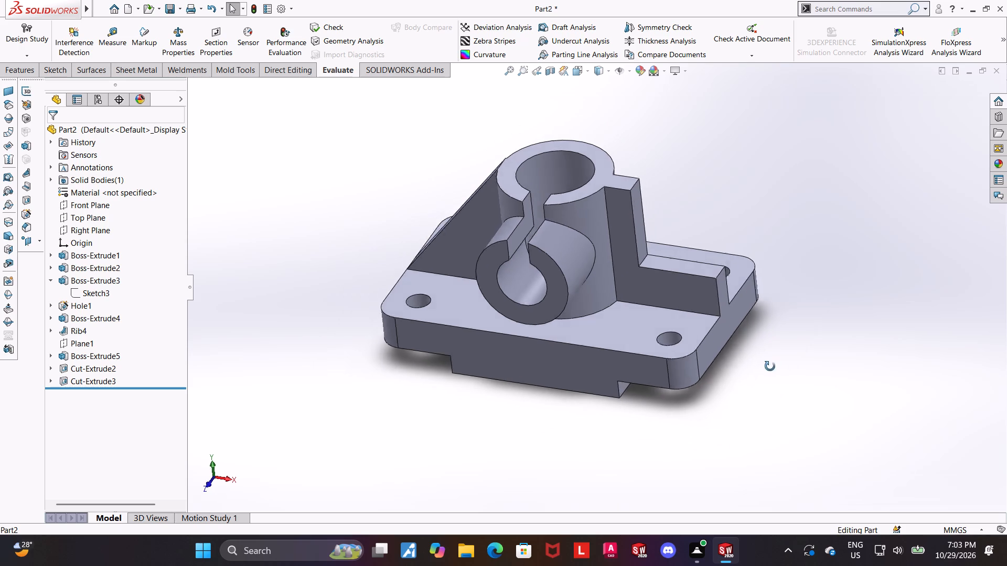
pyautogui.moveTo(770, 366); pyautogui.dragTo(757, 330, button='middle')
pyautogui.click(125, 38)
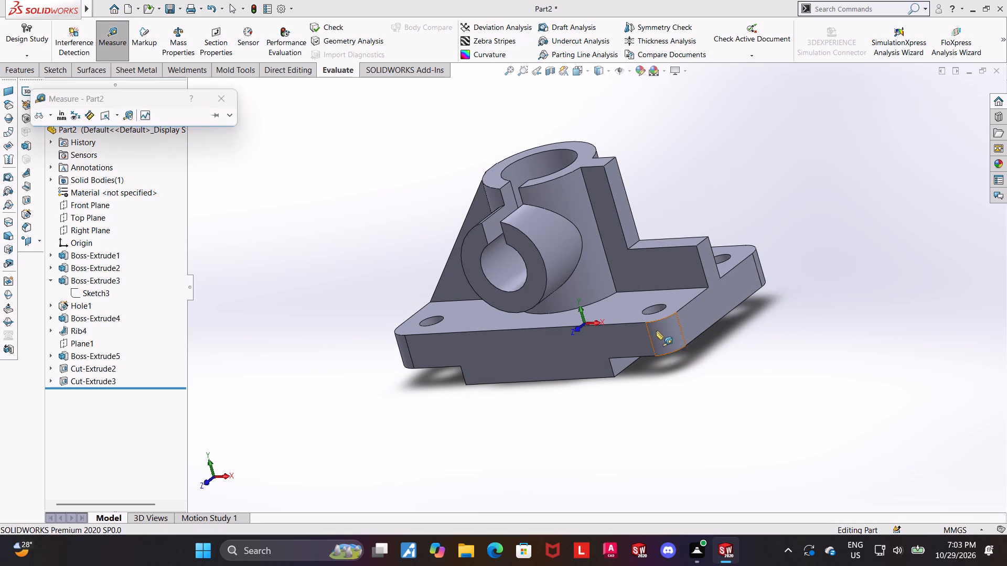
pyautogui.click(672, 340)
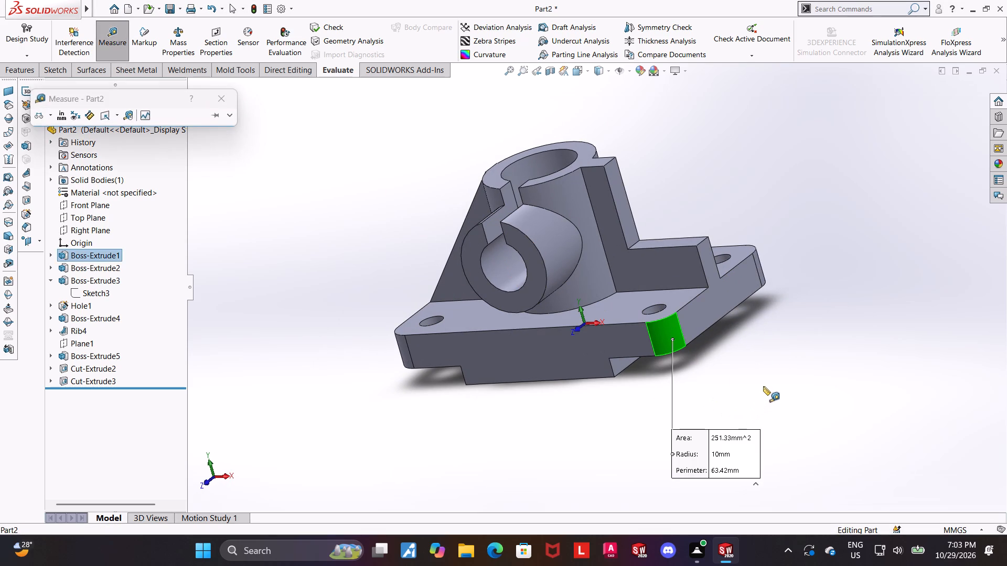
pyautogui.press('Escape')
# Measure the vertical boss's outer radius and the diameter of its upper bore.
pyautogui.moveTo(775, 355); pyautogui.dragTo(798, 431, button='middle')
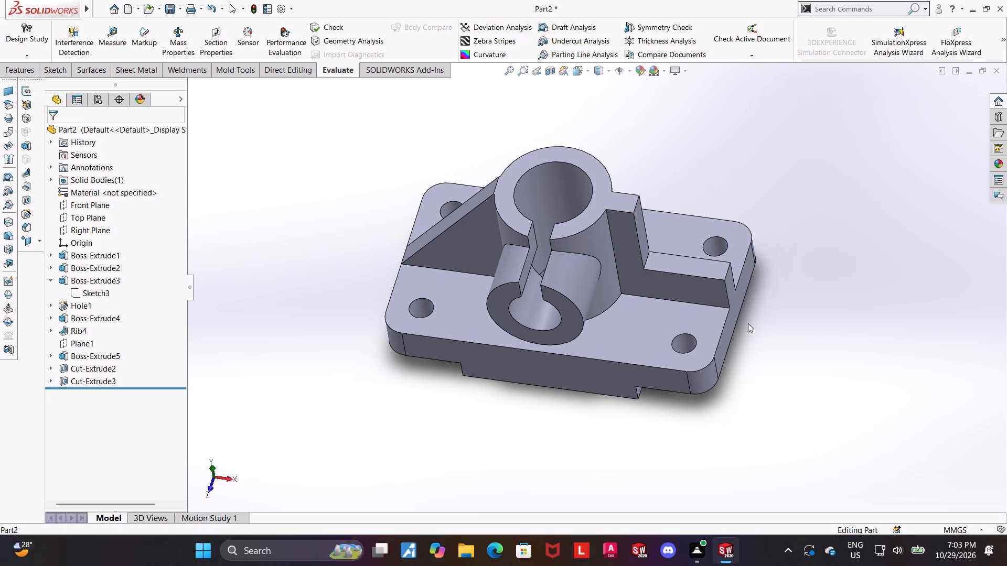
pyautogui.scroll(-1, 642, 228)
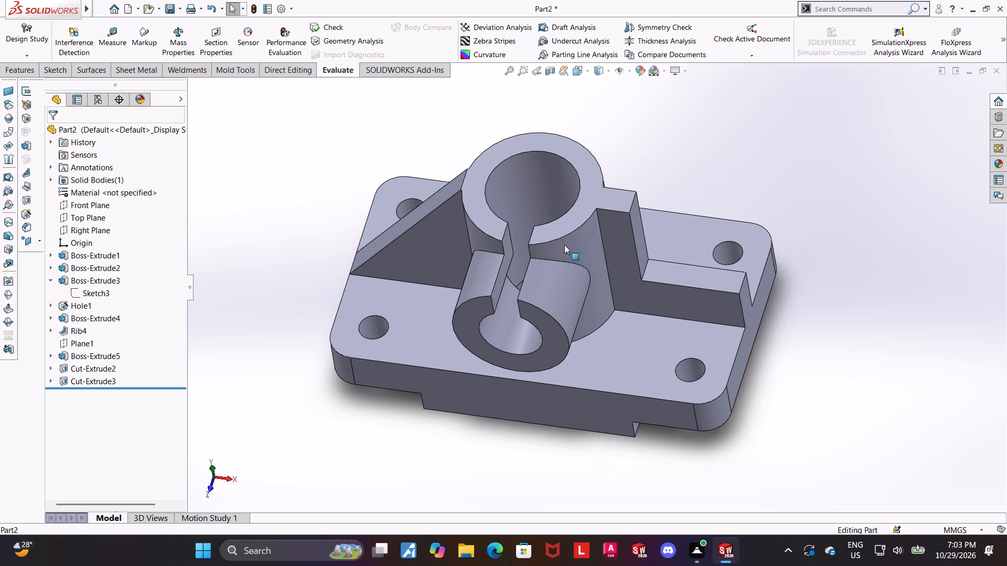
pyautogui.click(122, 39)
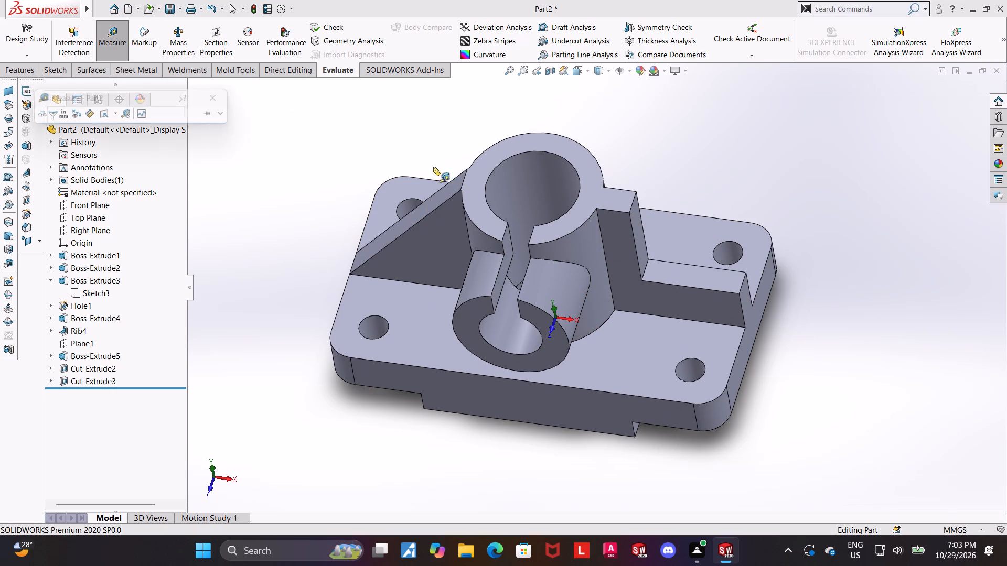
pyautogui.click(585, 250)
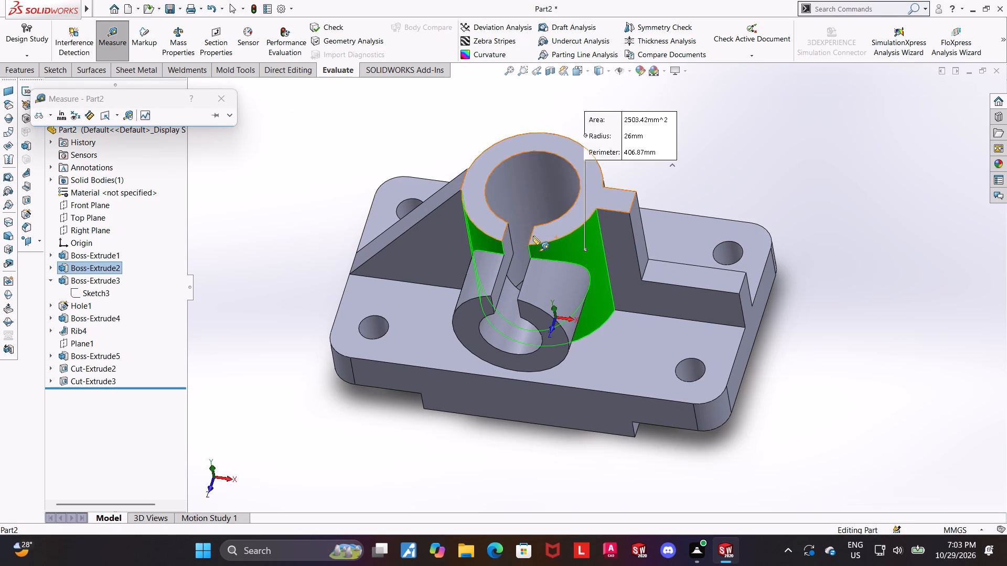
pyautogui.press('Escape')
pyautogui.click(120, 40)
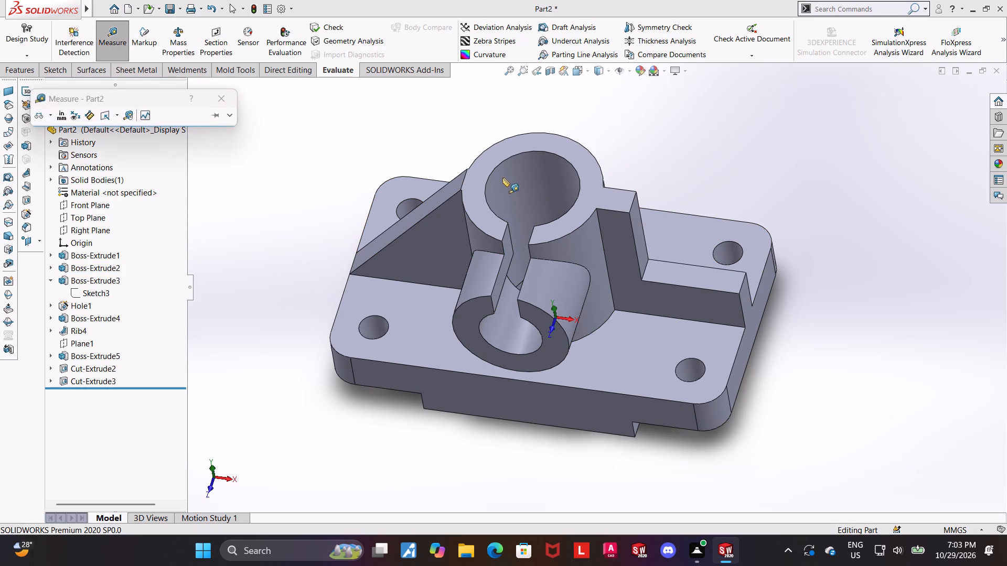
pyautogui.click(504, 178)
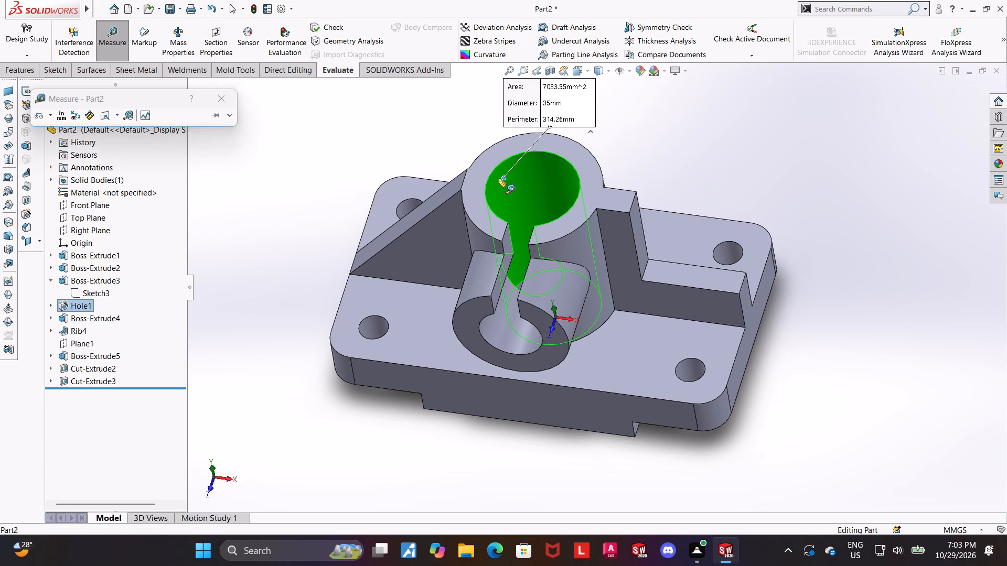
pyautogui.press('Escape')
# Measure the counterbore's diameter on the underside of the lower block.
pyautogui.click(114, 33)
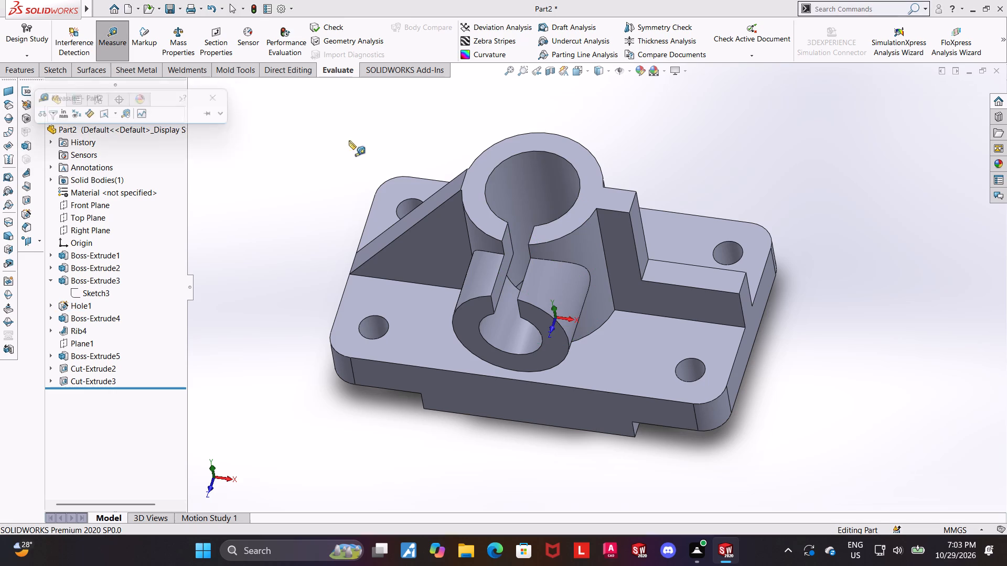
pyautogui.moveTo(590, 201); pyautogui.dragTo(614, 73, button='middle')
pyautogui.scroll(-1, 612, 76)
pyautogui.moveTo(595, 447); pyautogui.dragTo(601, 292, button='middle')
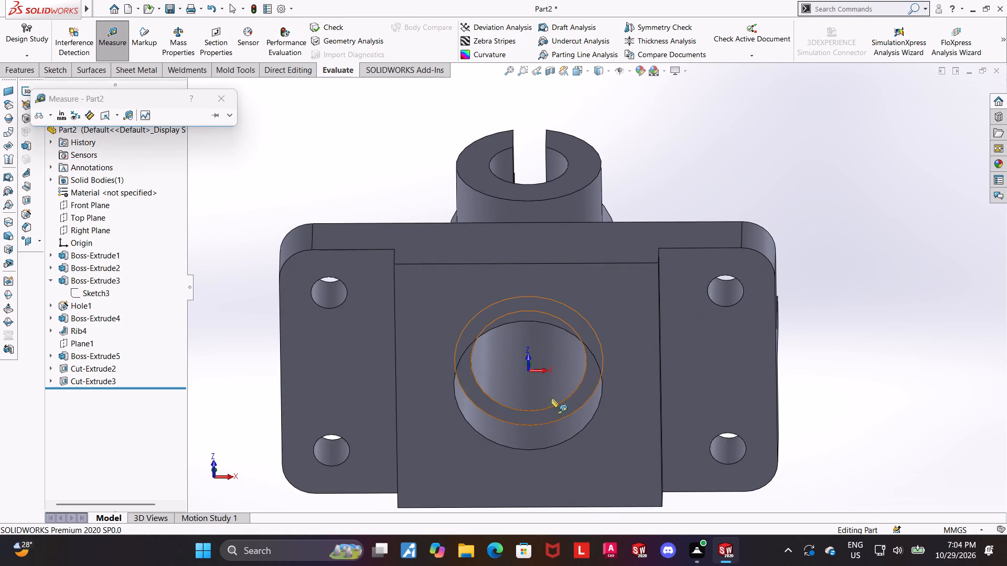
pyautogui.click(556, 429)
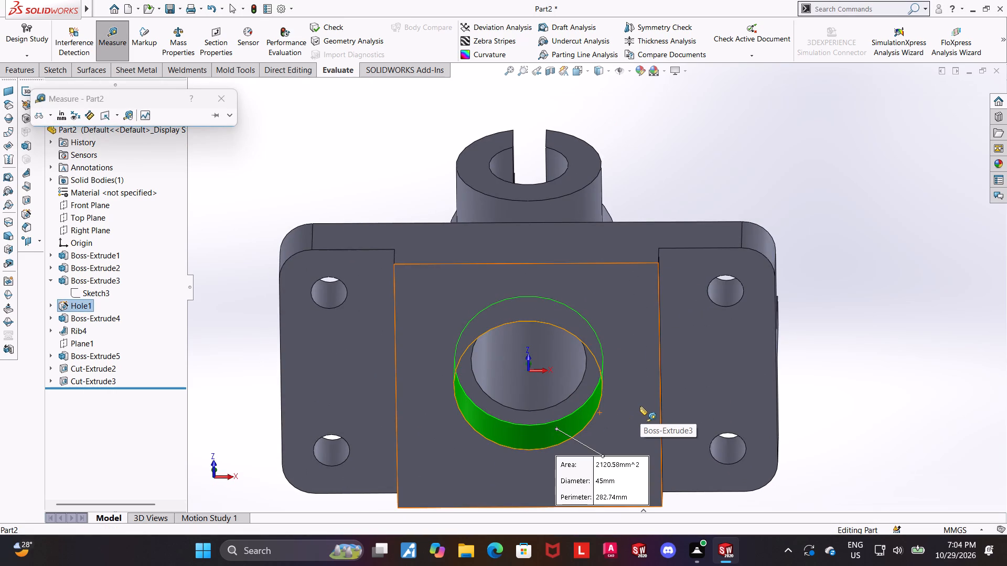
pyautogui.press('Escape')
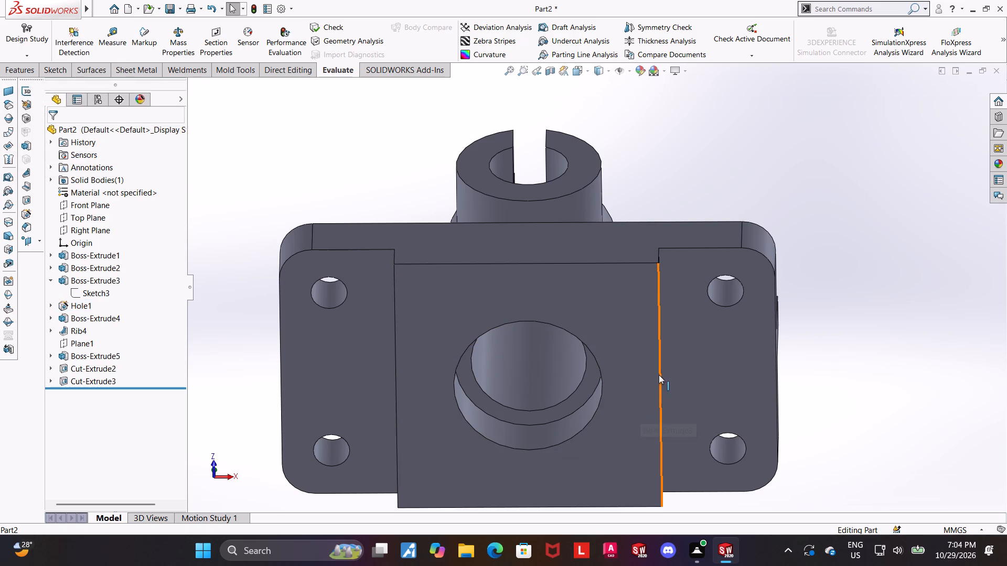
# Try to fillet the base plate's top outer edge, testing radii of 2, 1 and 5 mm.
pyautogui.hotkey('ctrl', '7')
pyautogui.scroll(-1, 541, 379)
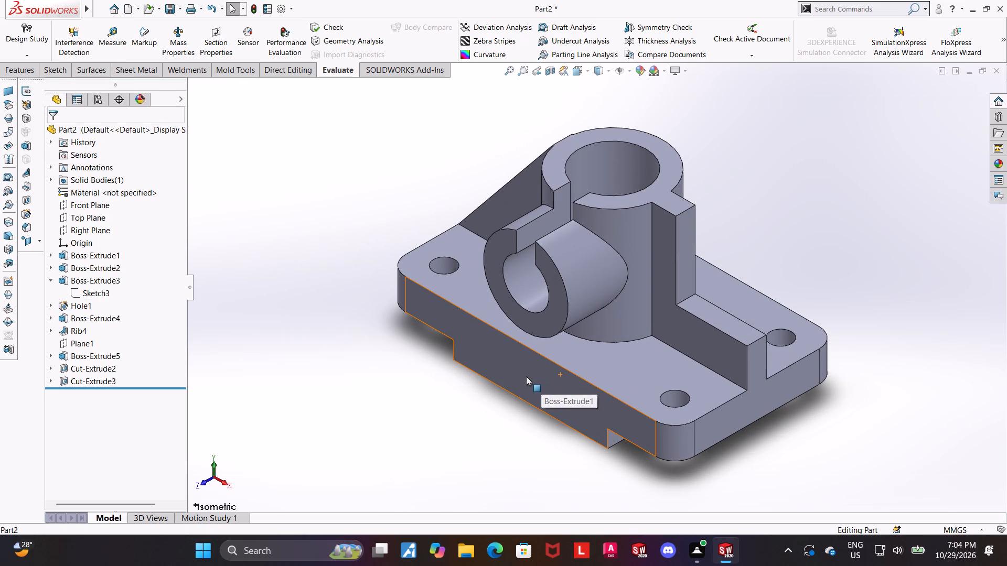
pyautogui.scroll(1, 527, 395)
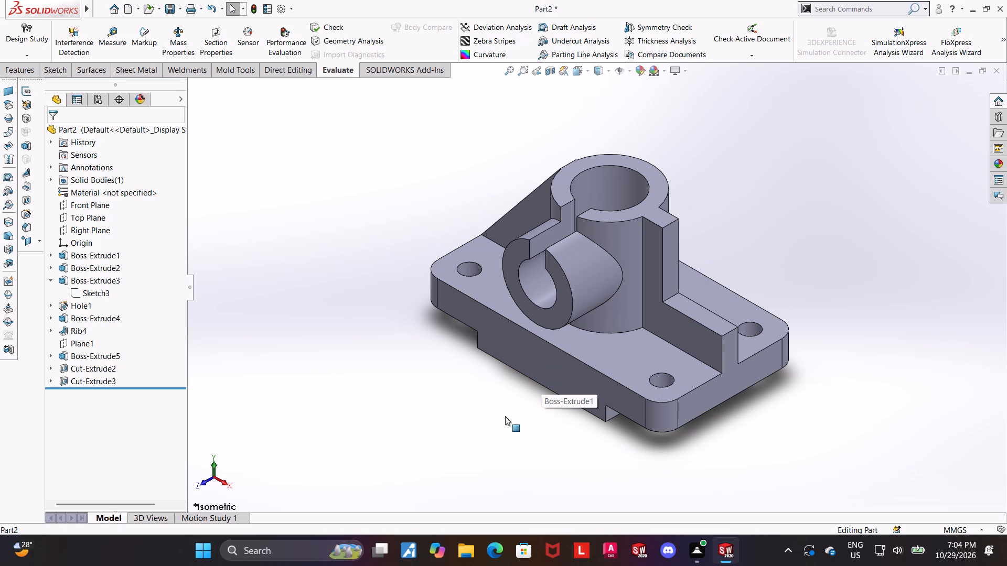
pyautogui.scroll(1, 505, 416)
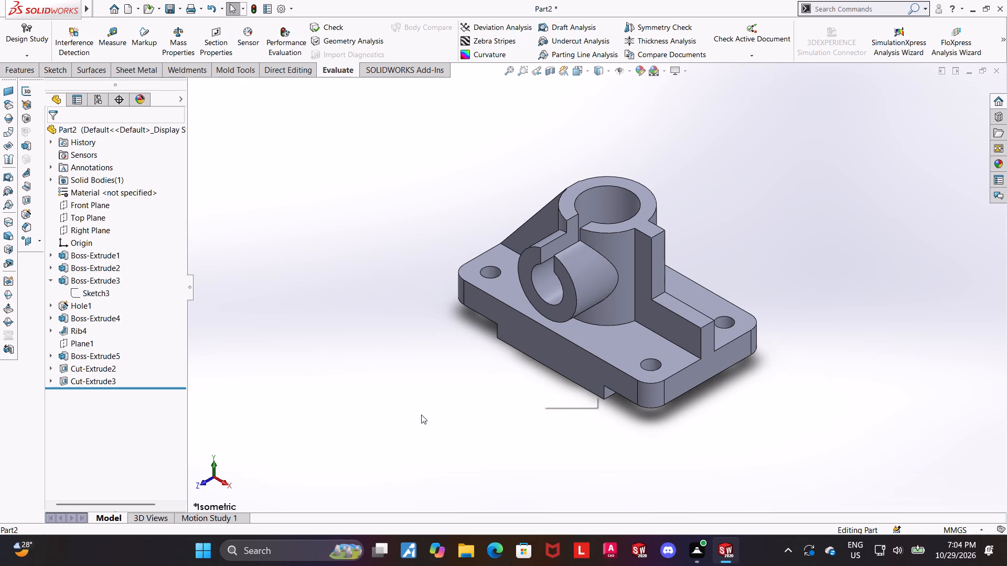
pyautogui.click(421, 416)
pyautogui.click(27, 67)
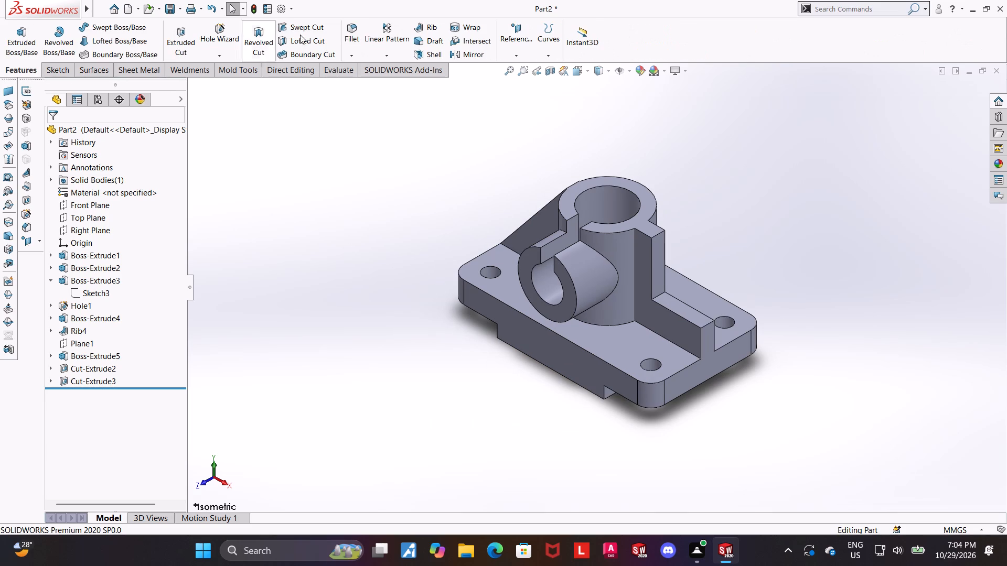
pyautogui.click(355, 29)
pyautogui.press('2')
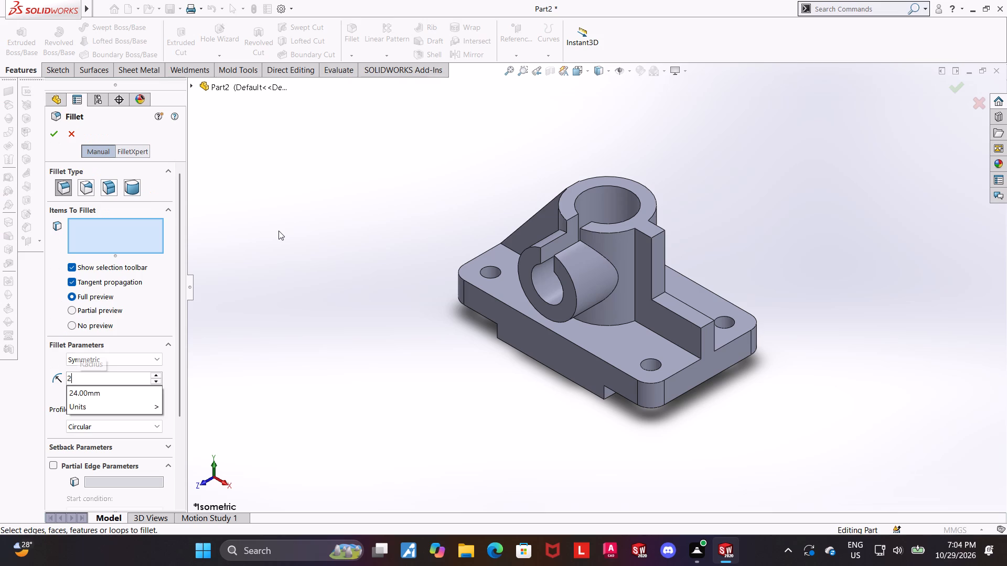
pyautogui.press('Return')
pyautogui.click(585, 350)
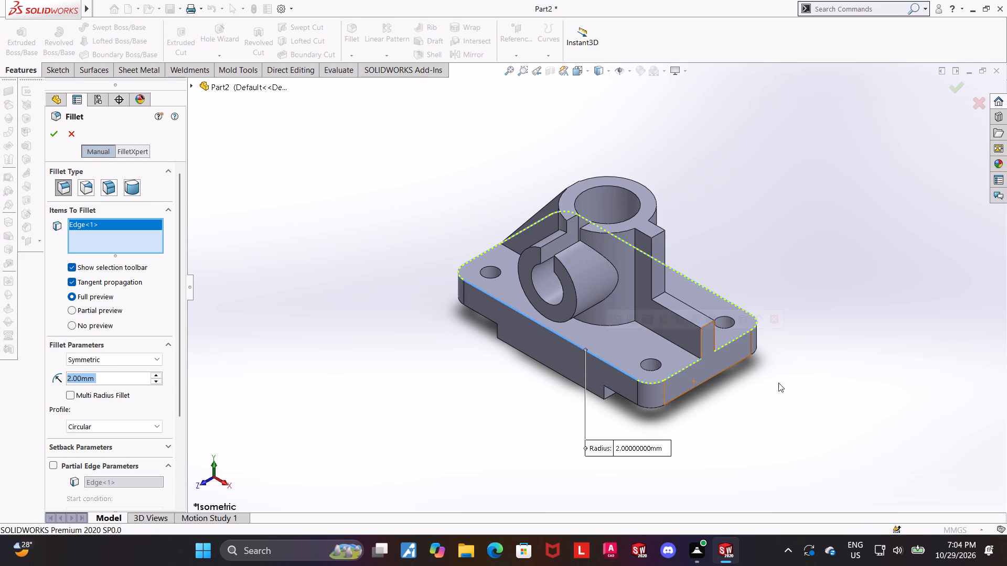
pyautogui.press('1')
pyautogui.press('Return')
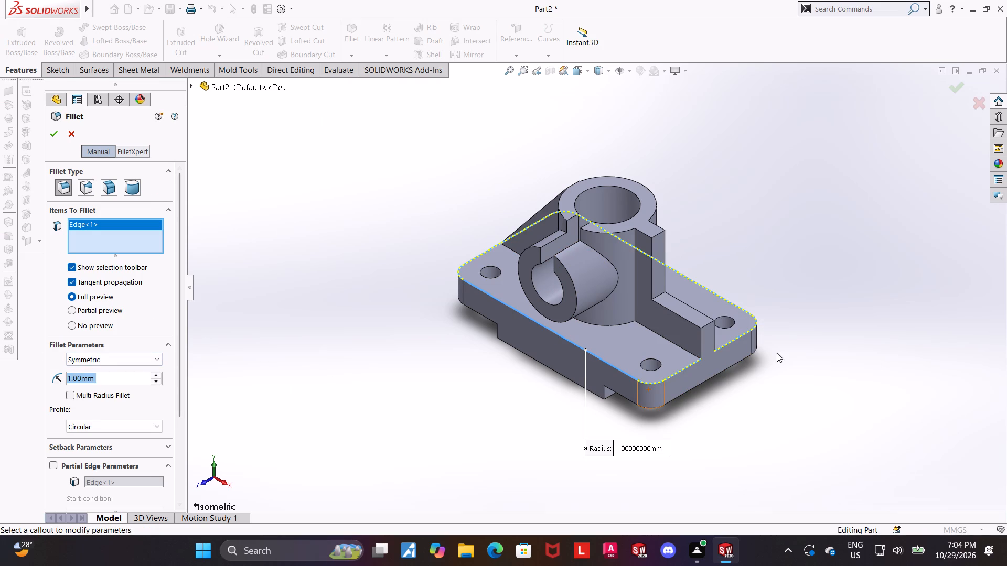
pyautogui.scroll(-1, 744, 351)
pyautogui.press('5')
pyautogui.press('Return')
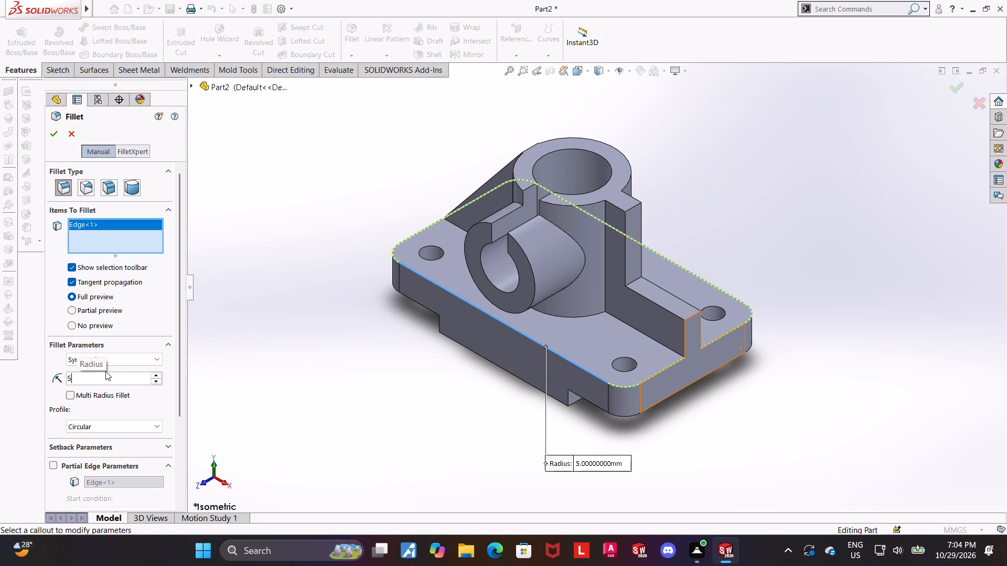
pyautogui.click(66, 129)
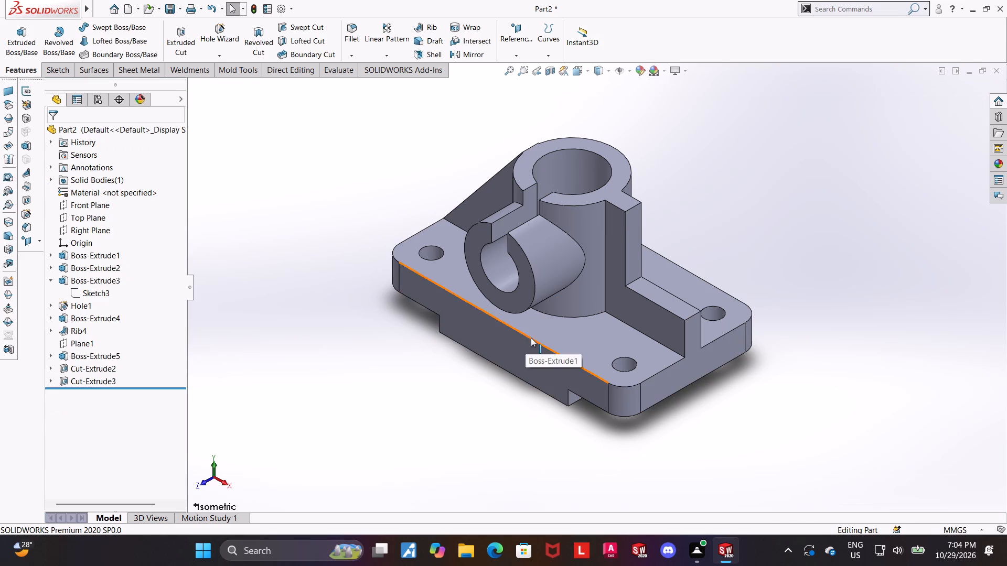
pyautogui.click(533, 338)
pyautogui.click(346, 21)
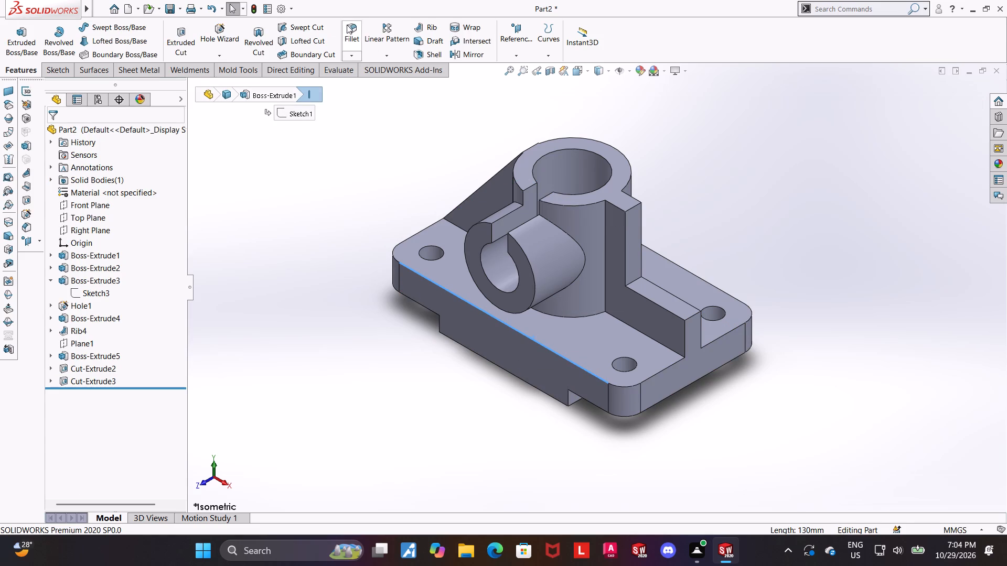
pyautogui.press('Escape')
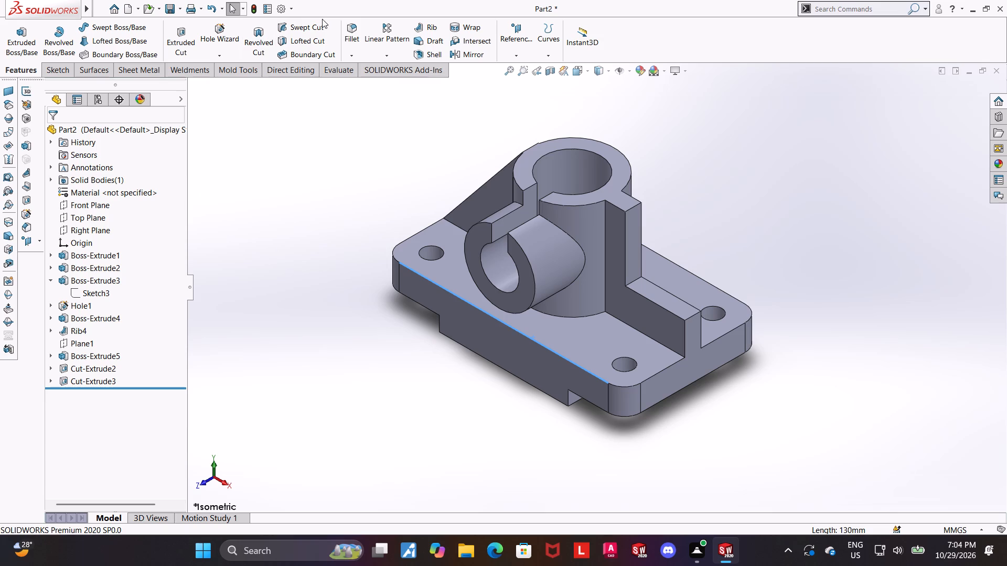
# Set up a new 2 mm fillet on the edges where both ribs and the vertical boss meet the base plate's top face.
pyautogui.click(346, 29)
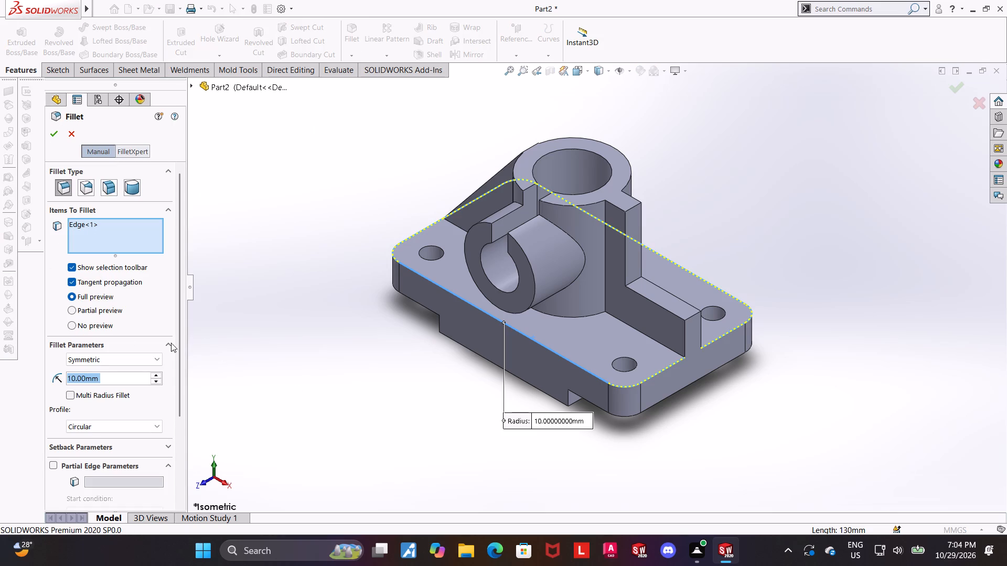
pyautogui.rightClick(118, 236)
pyautogui.click(143, 244)
pyautogui.press('2')
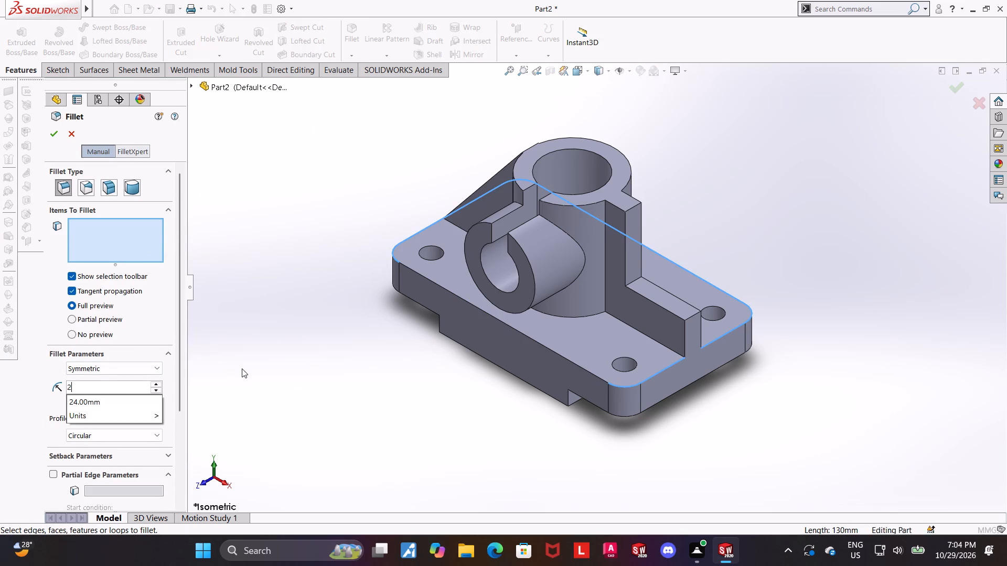
pyautogui.press('Return')
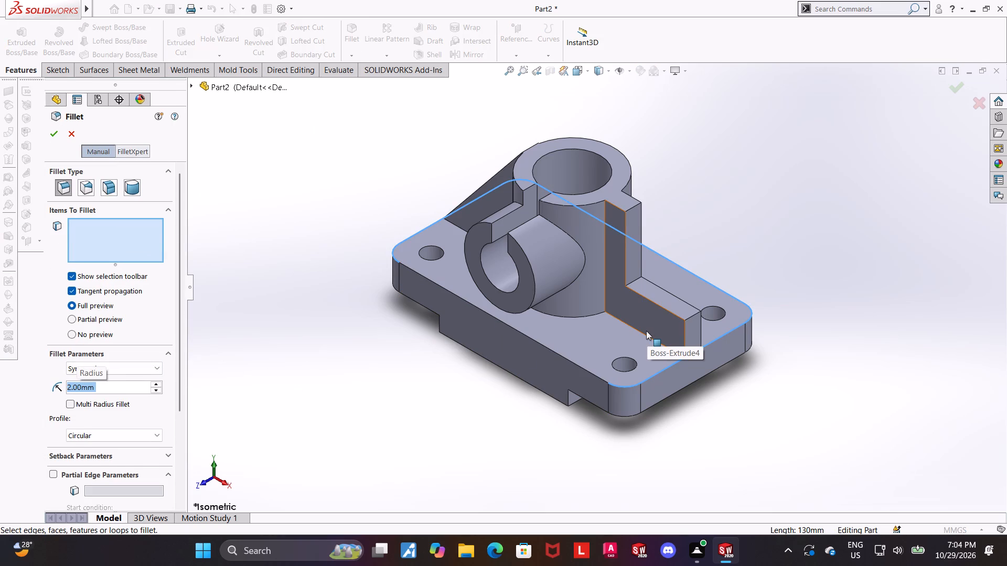
pyautogui.click(640, 332)
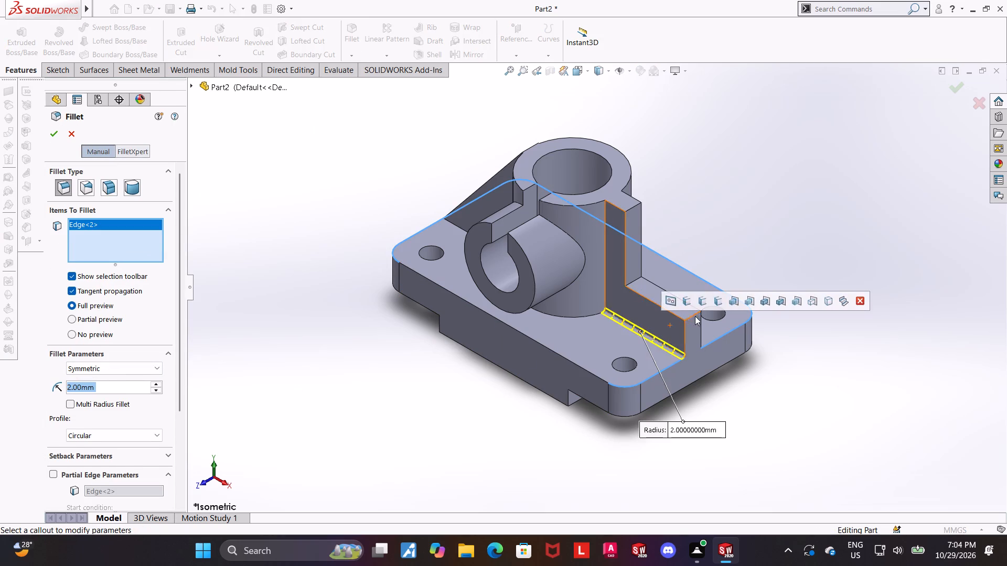
pyautogui.moveTo(689, 316); pyautogui.dragTo(592, 403, button='middle')
pyautogui.click(561, 328)
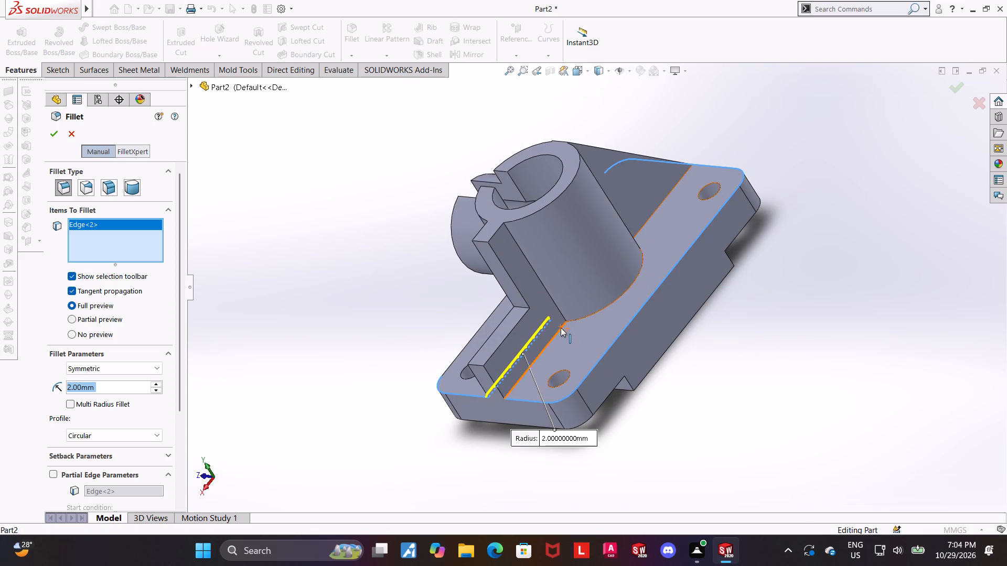
pyautogui.click(586, 316)
pyautogui.moveTo(440, 374); pyautogui.dragTo(571, 340, button='middle')
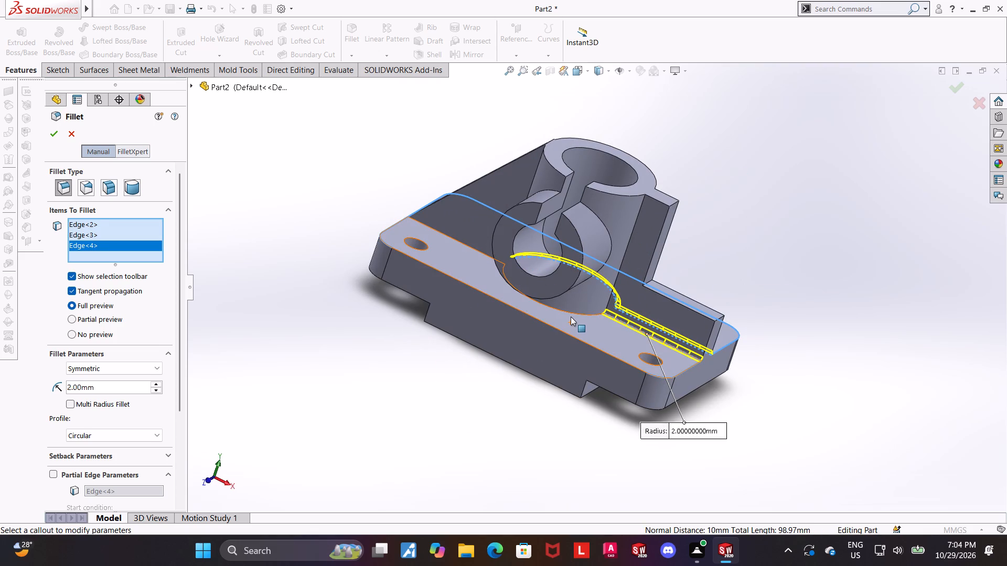
pyautogui.click(571, 313)
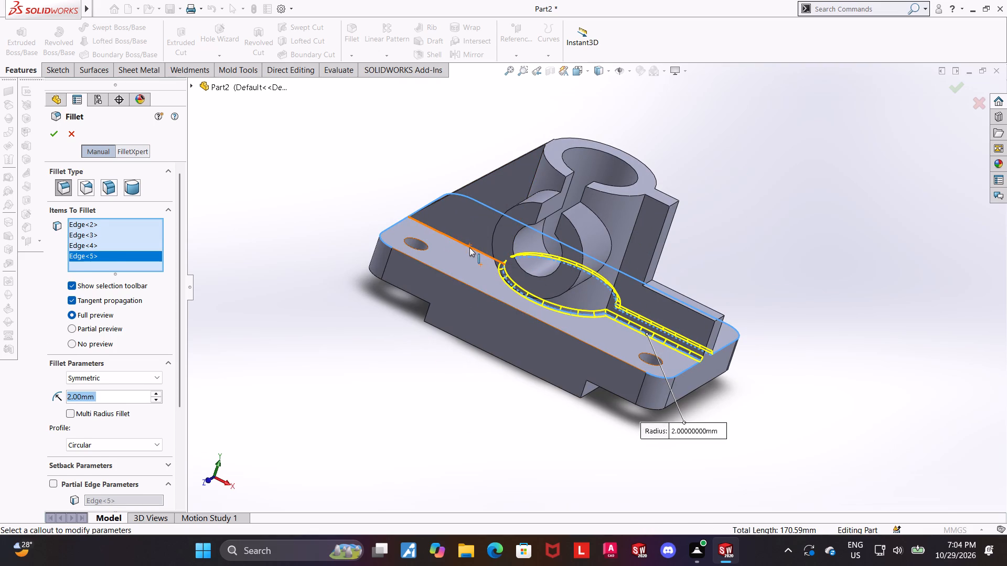
pyautogui.click(469, 247)
pyautogui.moveTo(785, 311); pyautogui.dragTo(651, 373, button='middle')
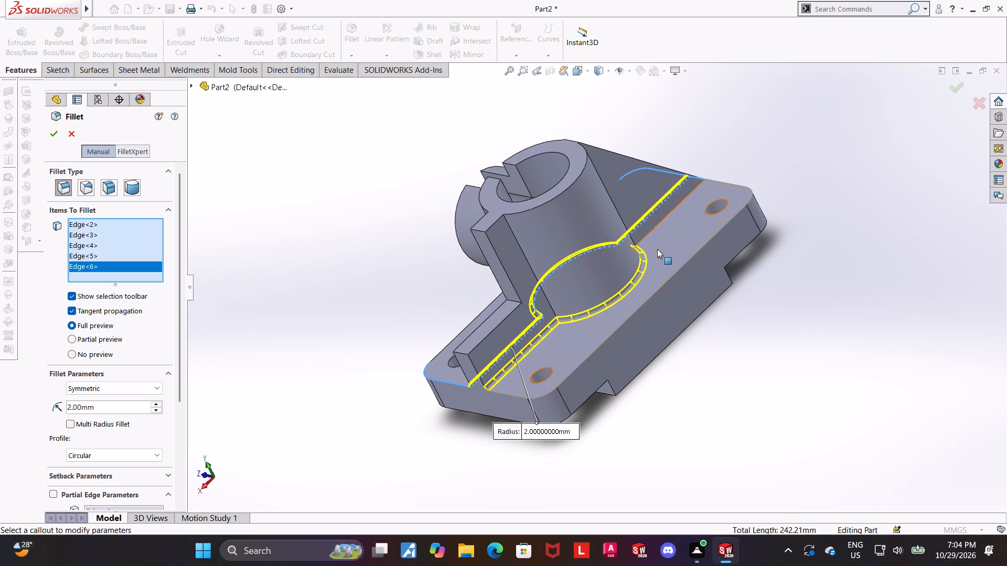
pyautogui.click(652, 229)
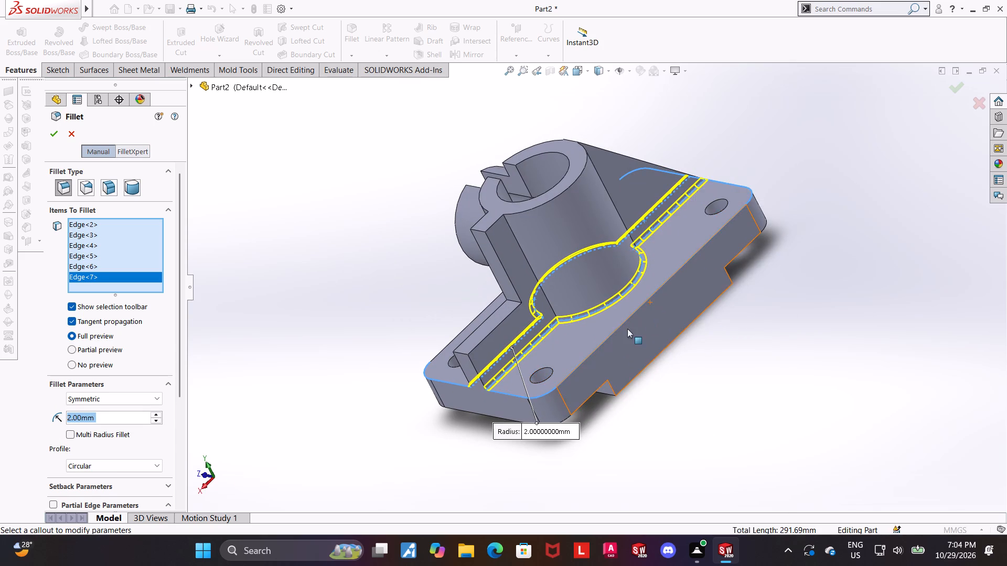
# Add the stepped rib's front vertical edge against the boss to the fillet, keeping both boss base arcs and no faces selected.
pyautogui.moveTo(627, 329); pyautogui.dragTo(735, 268, button='middle')
pyautogui.scroll(1, 627, 328)
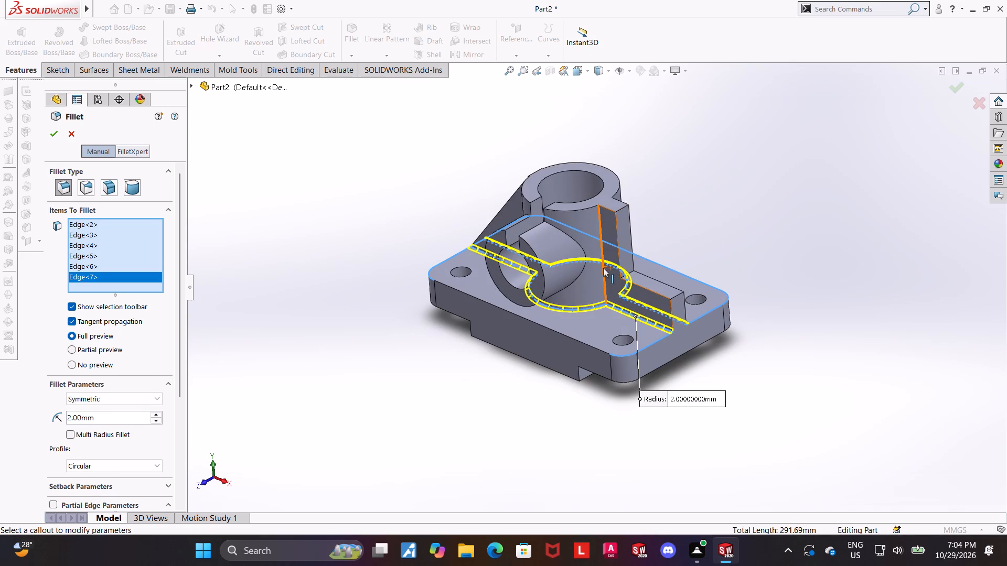
pyautogui.click(603, 268)
pyautogui.moveTo(660, 252); pyautogui.dragTo(574, 346, button='middle')
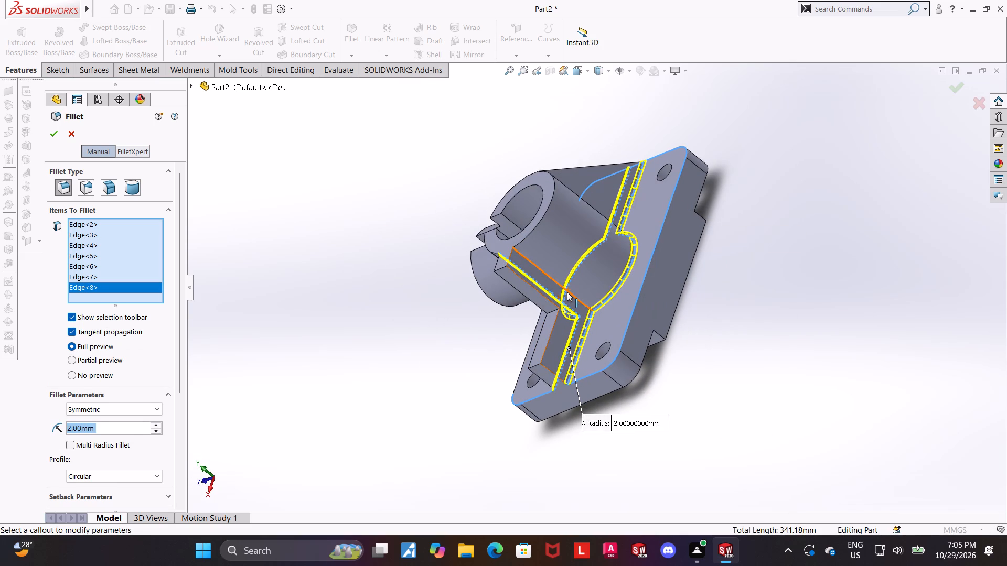
pyautogui.click(566, 292)
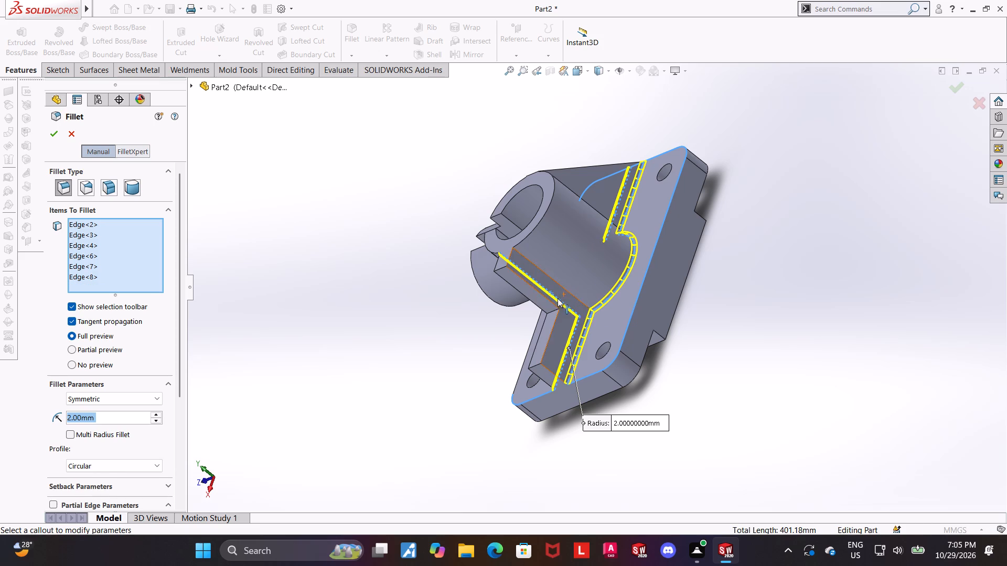
pyautogui.moveTo(593, 294); pyautogui.dragTo(690, 250, button='middle')
pyautogui.click(576, 312)
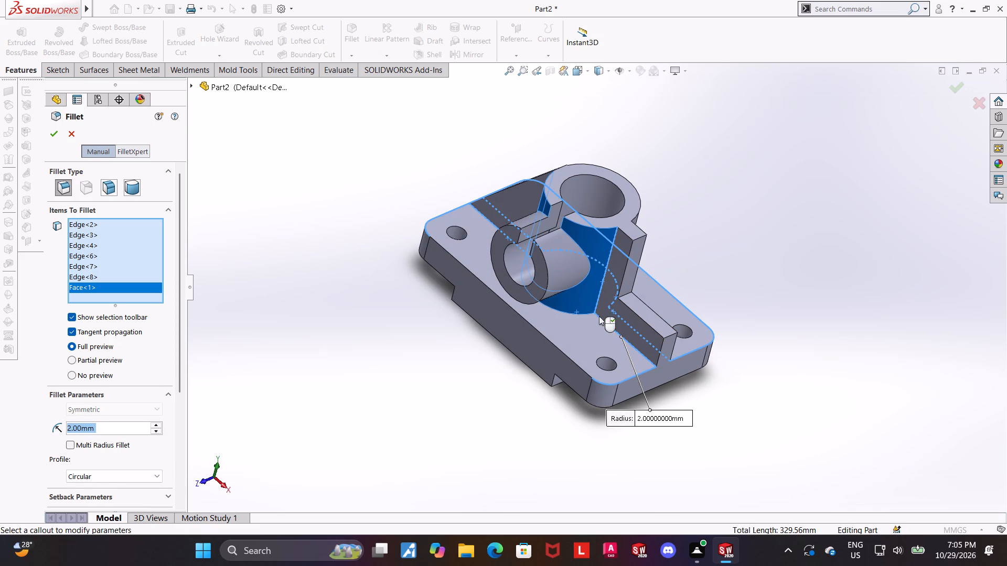
pyautogui.rightClick(92, 287)
pyautogui.click(110, 306)
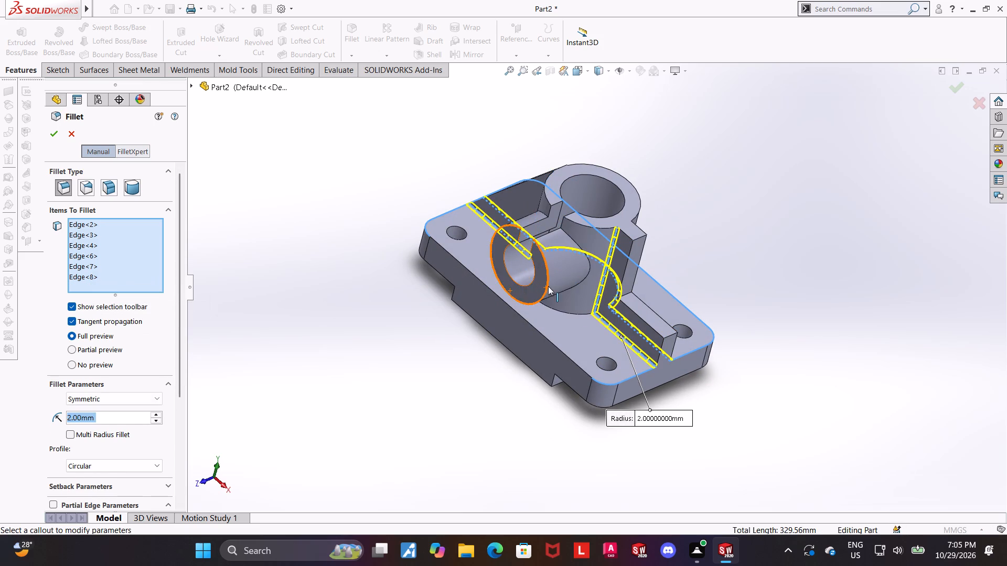
pyautogui.scroll(-3, 548, 286)
pyautogui.click(600, 335)
# Add the remaining three vertical edges where the stepped and triangular ribs meet the boss to the 2 mm fillet.
pyautogui.scroll(1, 642, 358)
pyautogui.scroll(1, 765, 323)
pyautogui.moveTo(760, 322); pyautogui.dragTo(594, 360, button='middle')
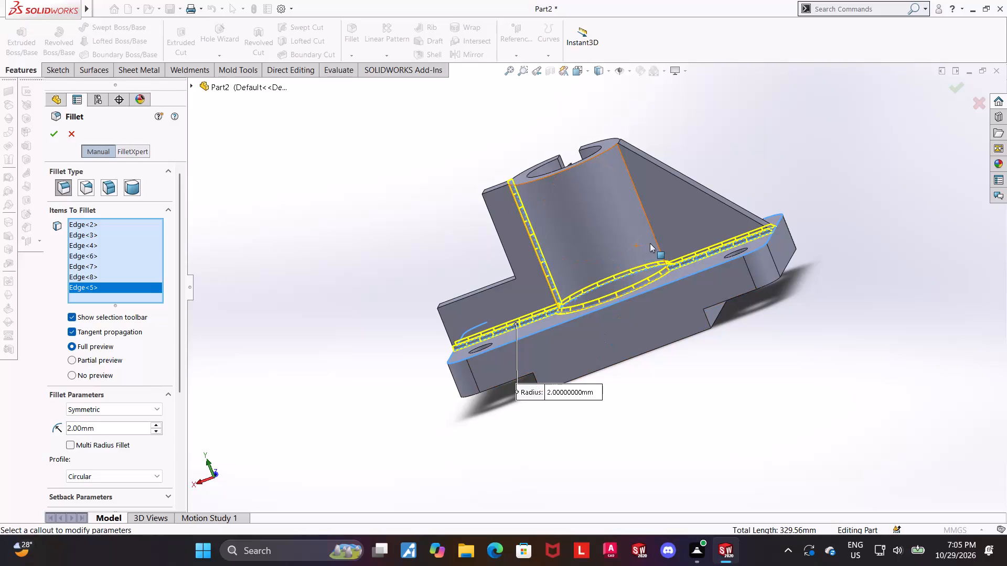
pyautogui.click(657, 241)
pyautogui.moveTo(612, 307); pyautogui.dragTo(691, 289, button='middle')
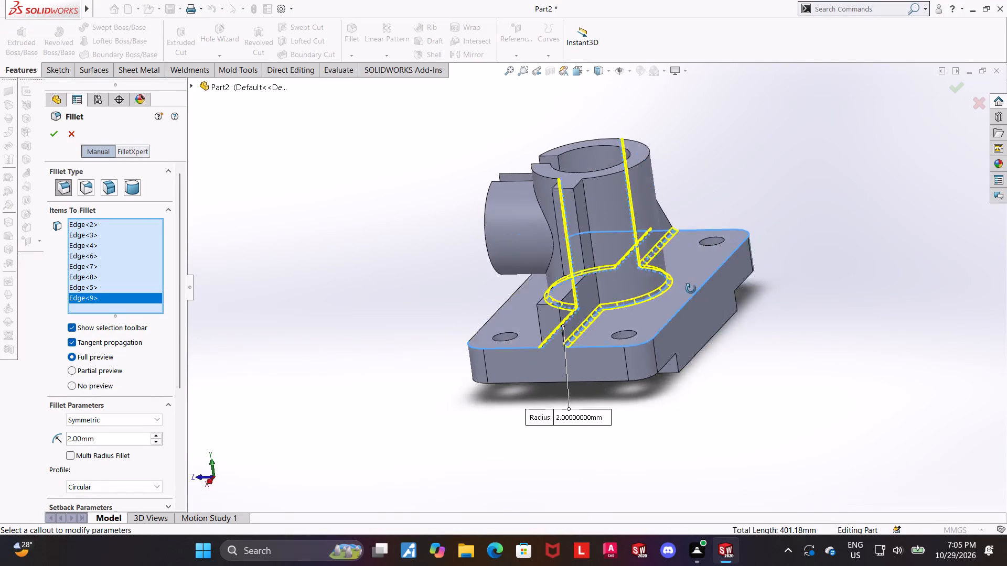
pyautogui.moveTo(691, 289); pyautogui.dragTo(680, 286, button='middle')
pyautogui.click(570, 242)
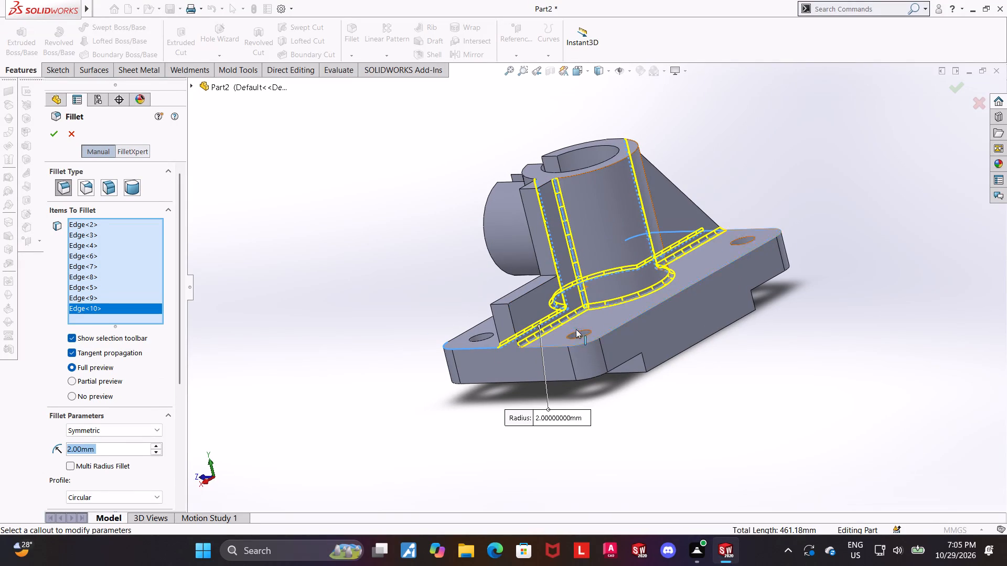
pyautogui.moveTo(584, 335); pyautogui.dragTo(788, 286, button='middle')
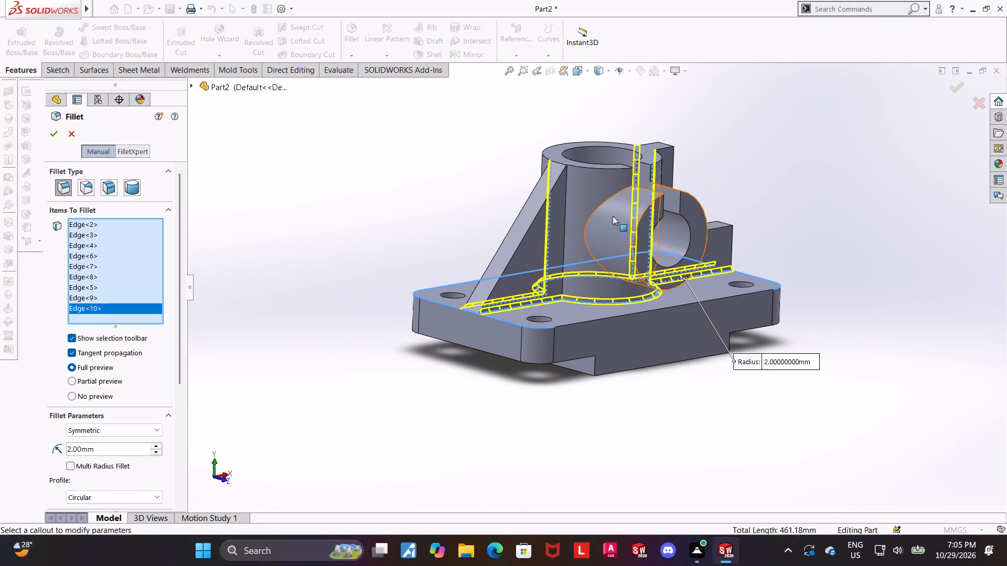
pyautogui.click(564, 212)
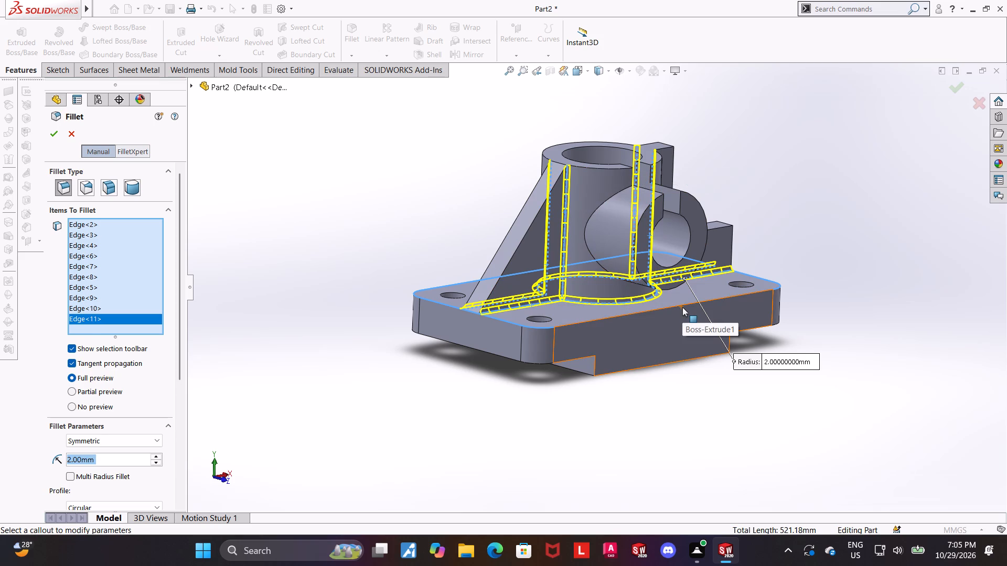
# Apply the 2 mm fillet to the selected rib and boss edges, leaving the base plate's top outer edge out of the selection.
pyautogui.moveTo(762, 342); pyautogui.dragTo(703, 334, button='middle')
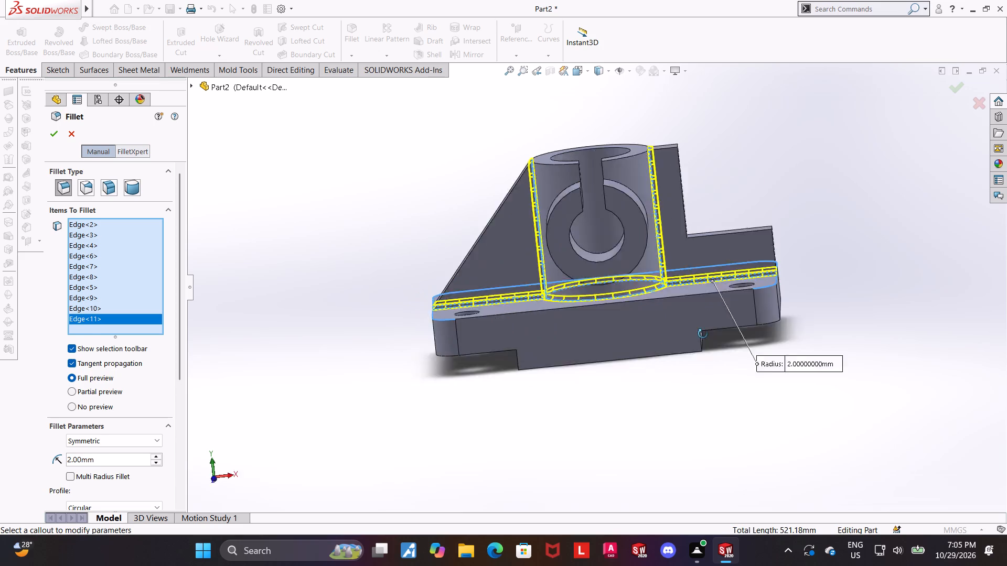
pyautogui.moveTo(703, 334); pyautogui.dragTo(659, 392, button='middle')
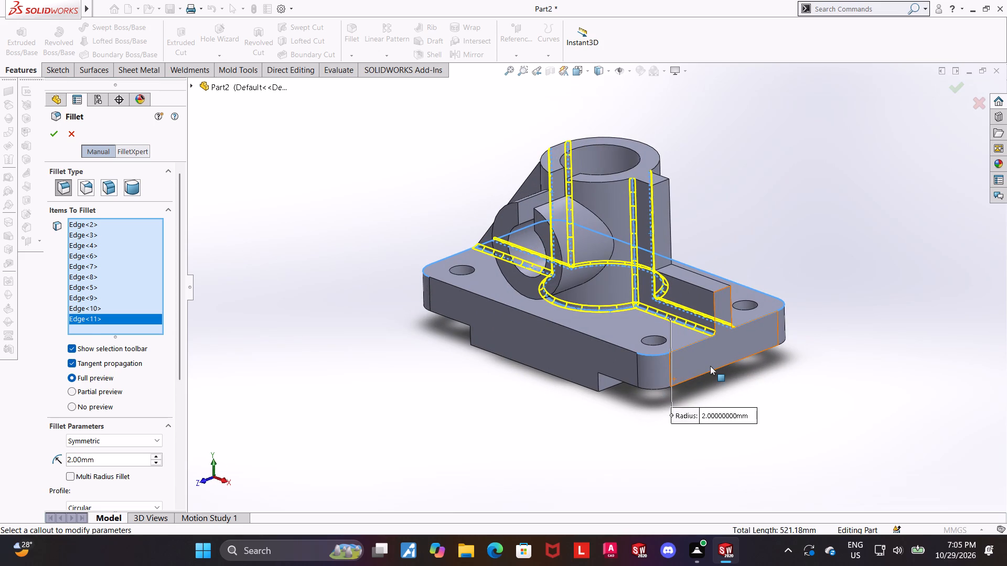
pyautogui.scroll(-2, 698, 356)
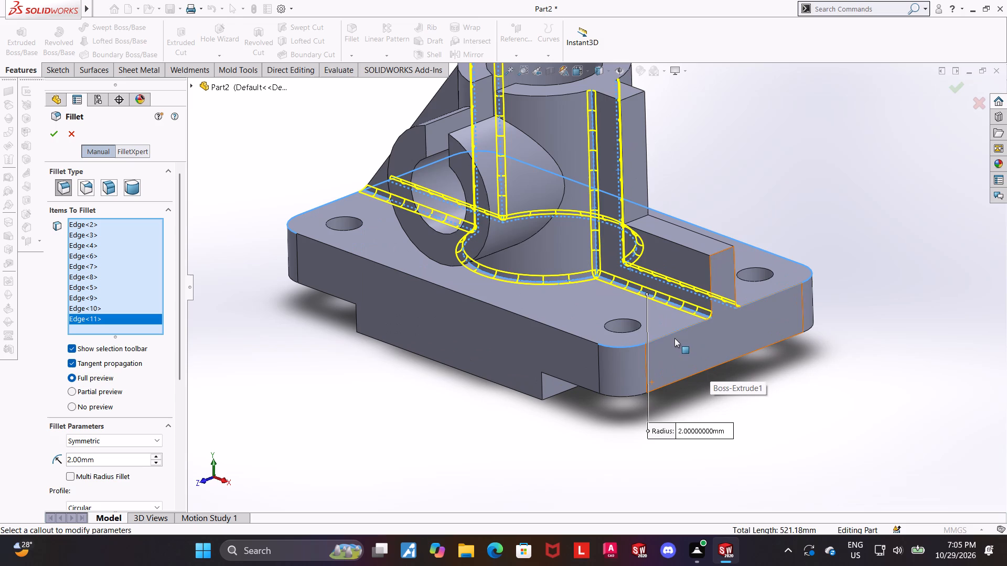
pyautogui.click(674, 332)
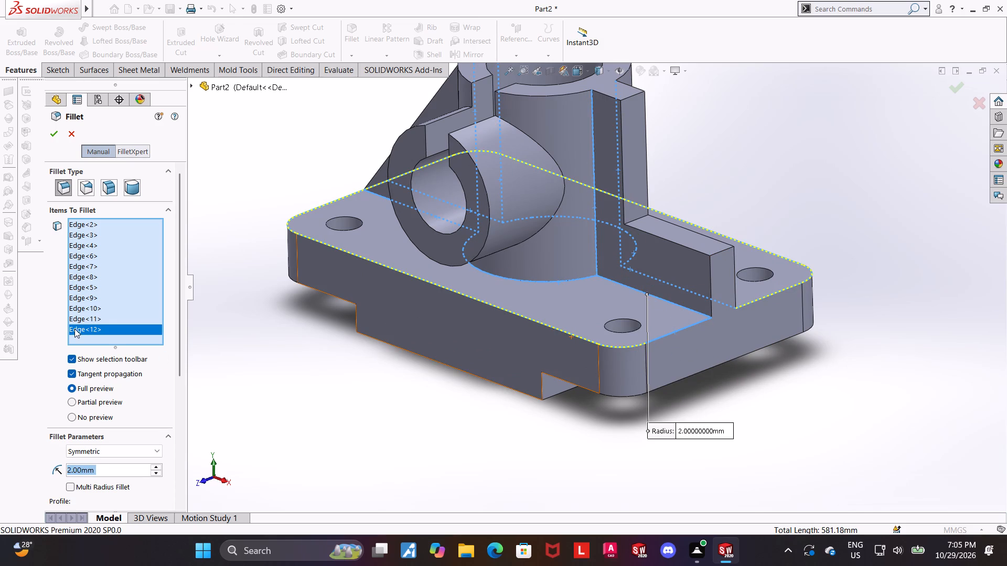
pyautogui.rightClick(74, 329)
pyautogui.click(100, 353)
pyautogui.click(50, 132)
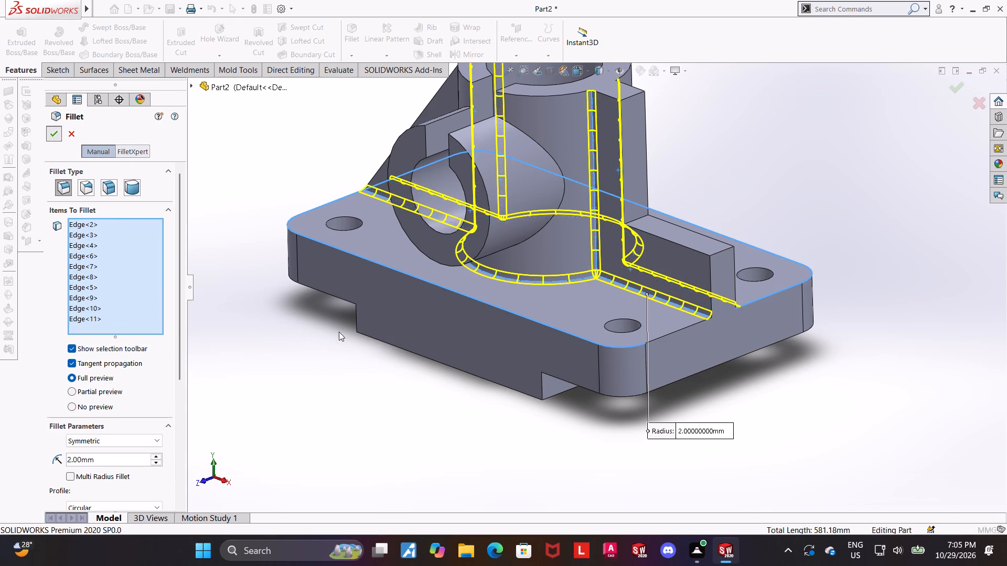
pyautogui.click(356, 352)
pyautogui.moveTo(361, 347); pyautogui.dragTo(358, 354, button='middle')
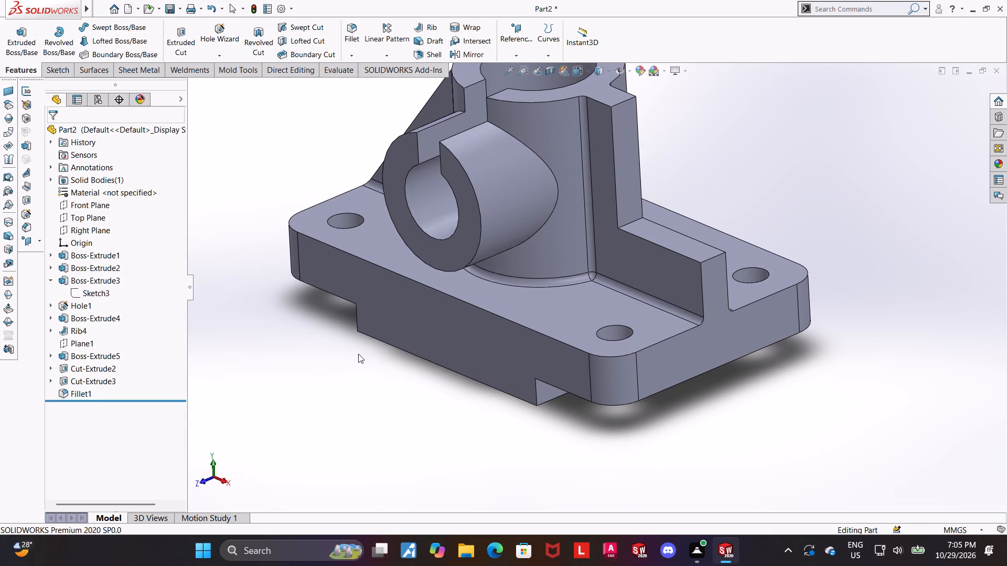
pyautogui.scroll(2, 671, 154)
pyautogui.scroll(-1, 626, 153)
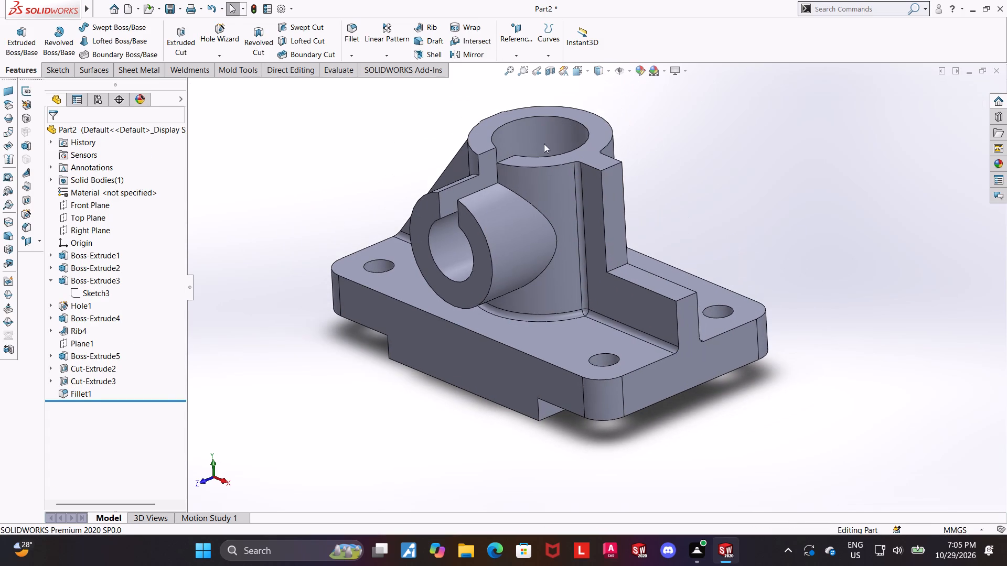
# Add the stepped rib's two upper outer corner edges and its inner step edge to the existing 2 mm fillet.
pyautogui.click(348, 25)
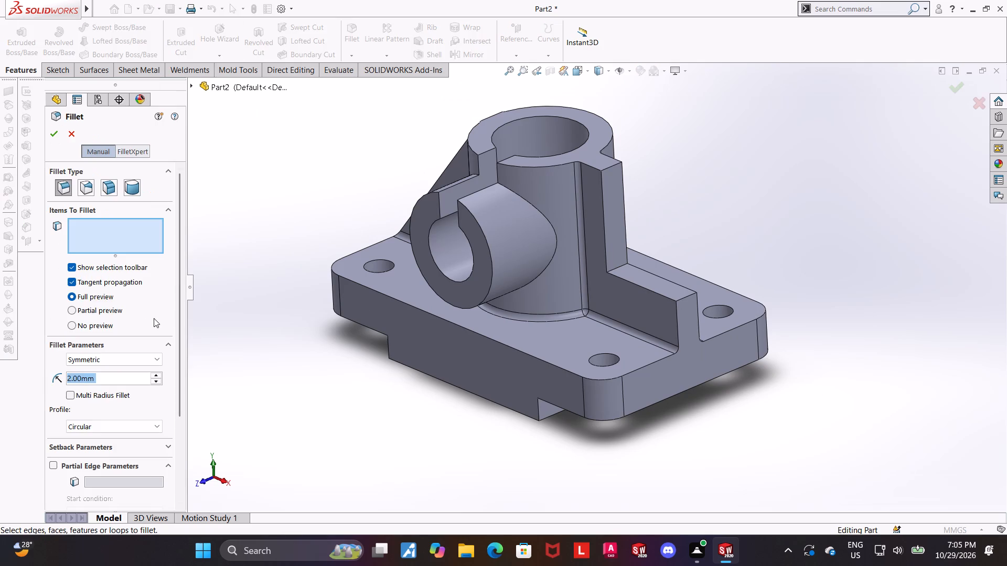
pyautogui.press('Escape')
pyautogui.click(84, 392)
pyautogui.click(93, 363)
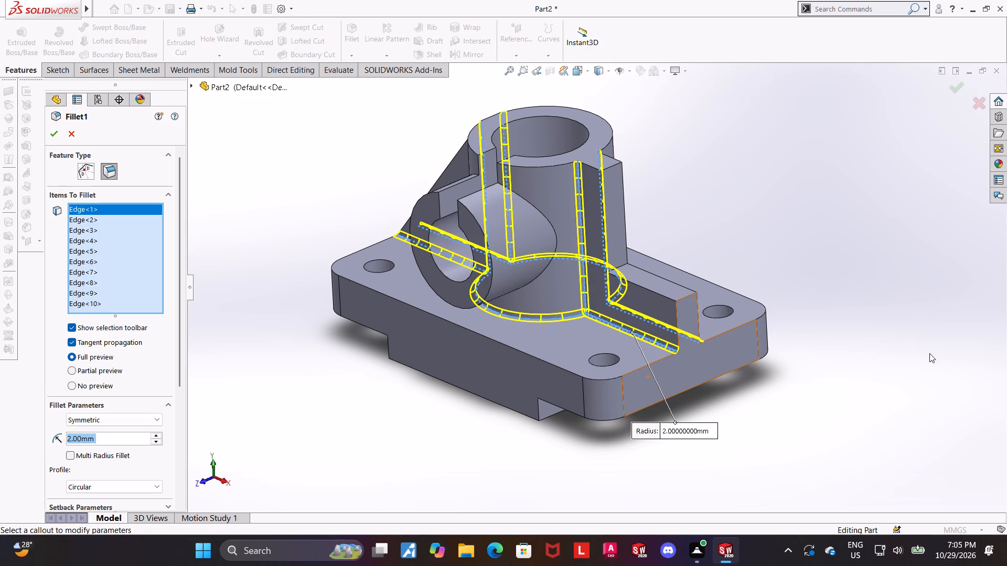
pyautogui.click(609, 166)
pyautogui.click(682, 298)
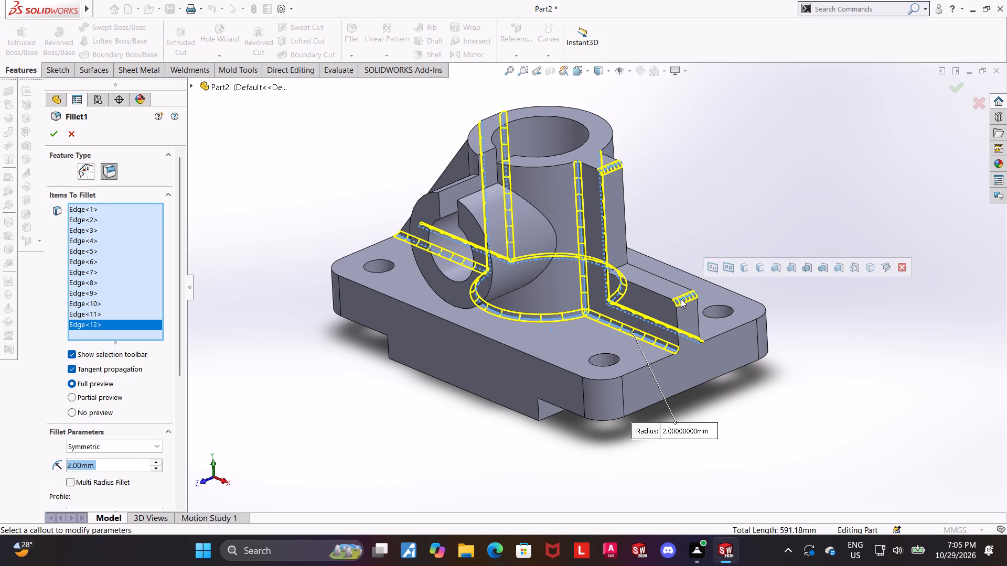
pyautogui.click(624, 263)
pyautogui.click(53, 132)
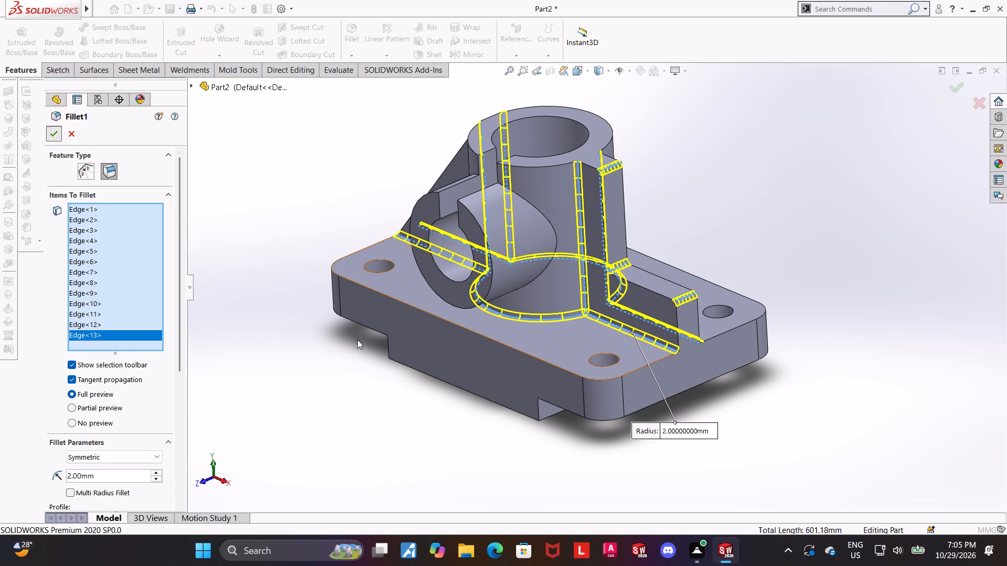
pyautogui.click(365, 351)
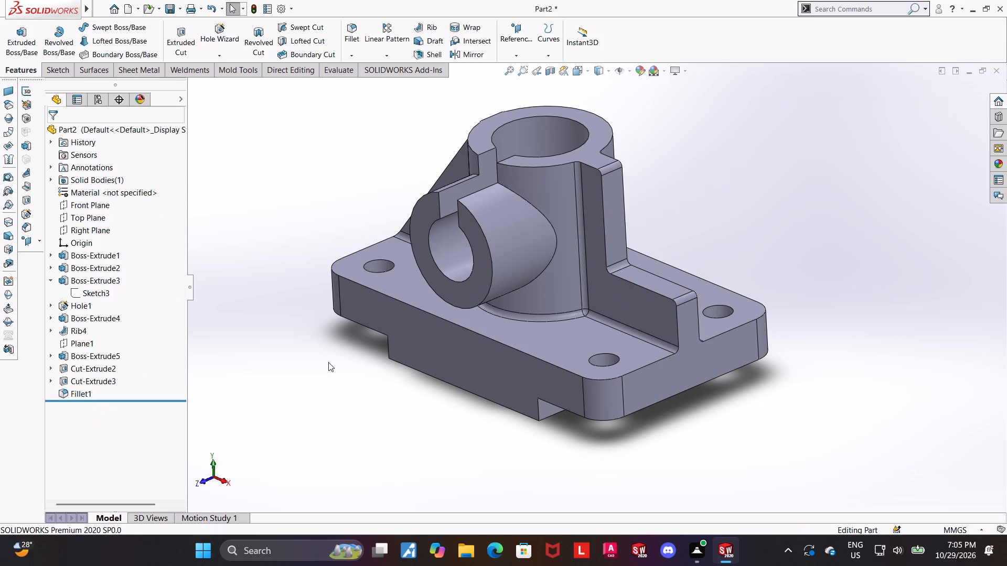
# Examine the filleted part from the front, top and isometric views, checking the top view with hidden lines removed before restoring shaded with edges.
pyautogui.moveTo(432, 341); pyautogui.dragTo(489, 301, button='middle')
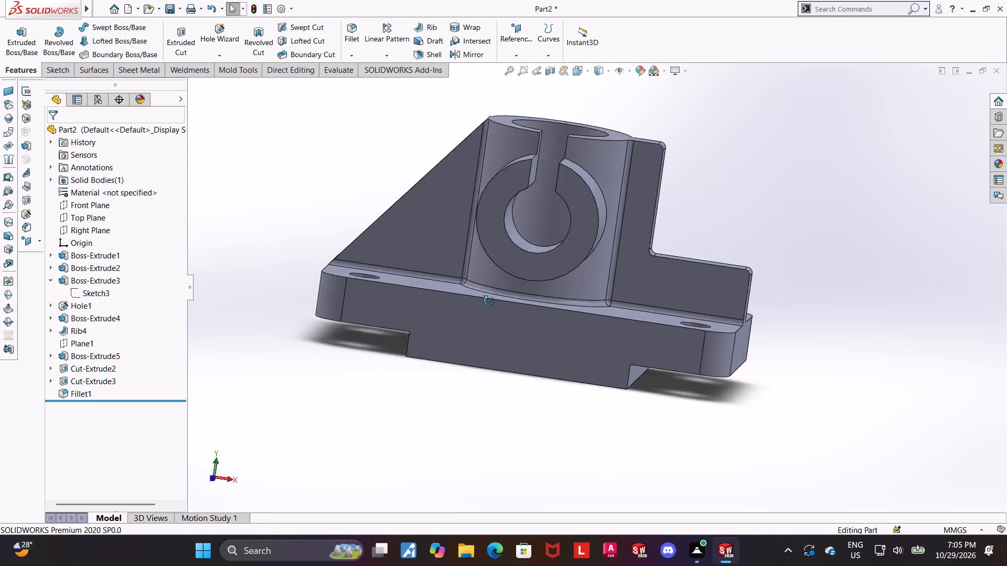
pyautogui.moveTo(489, 301); pyautogui.dragTo(514, 347, button='middle')
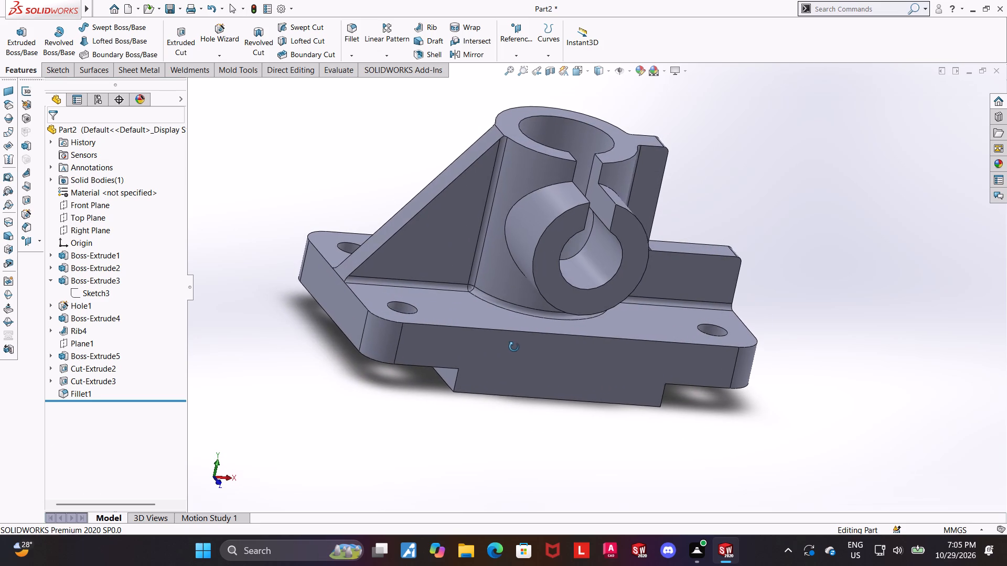
pyautogui.moveTo(514, 347); pyautogui.dragTo(508, 345, button='middle')
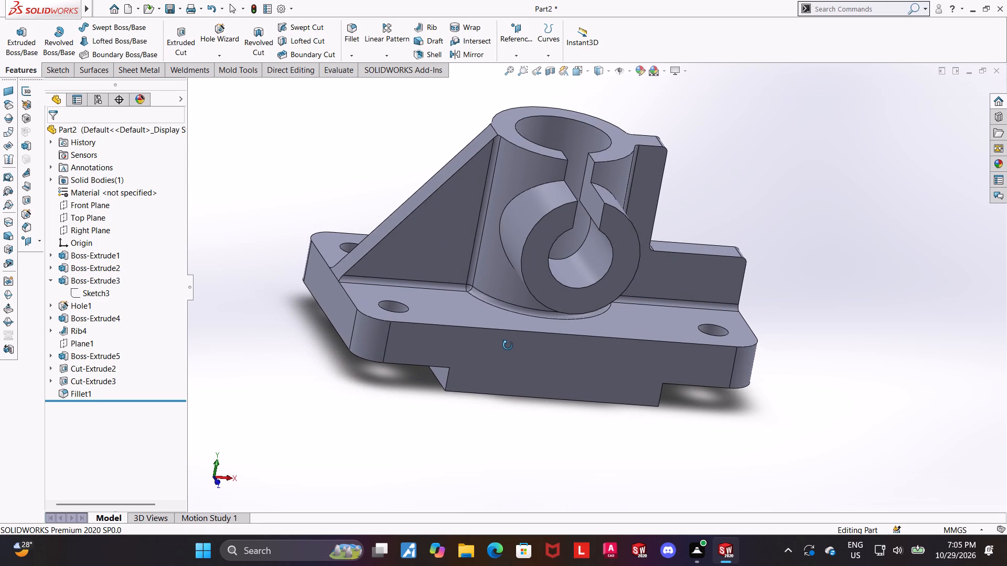
pyautogui.moveTo(508, 345); pyautogui.dragTo(505, 346, button='middle')
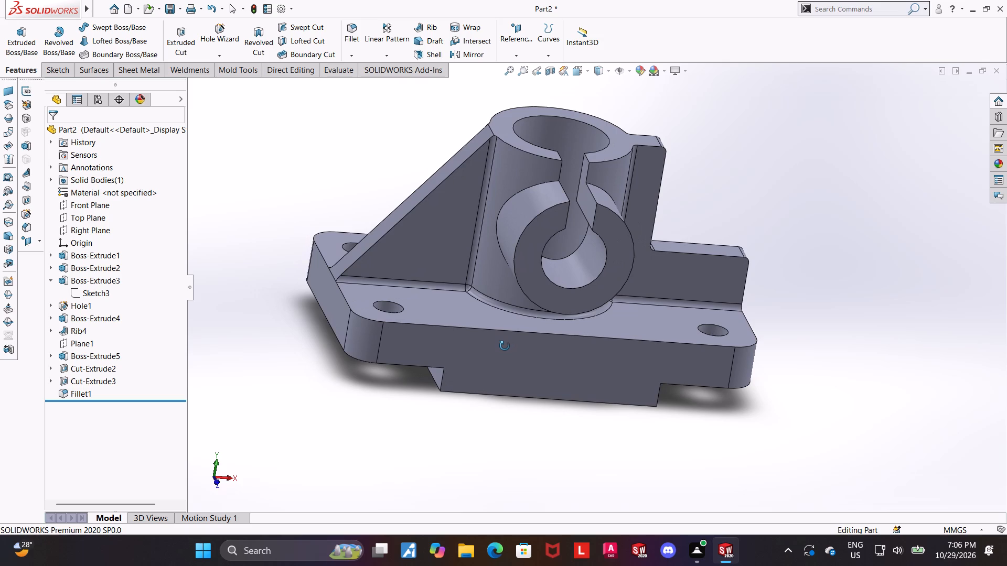
pyautogui.moveTo(505, 346); pyautogui.dragTo(502, 344, button='middle')
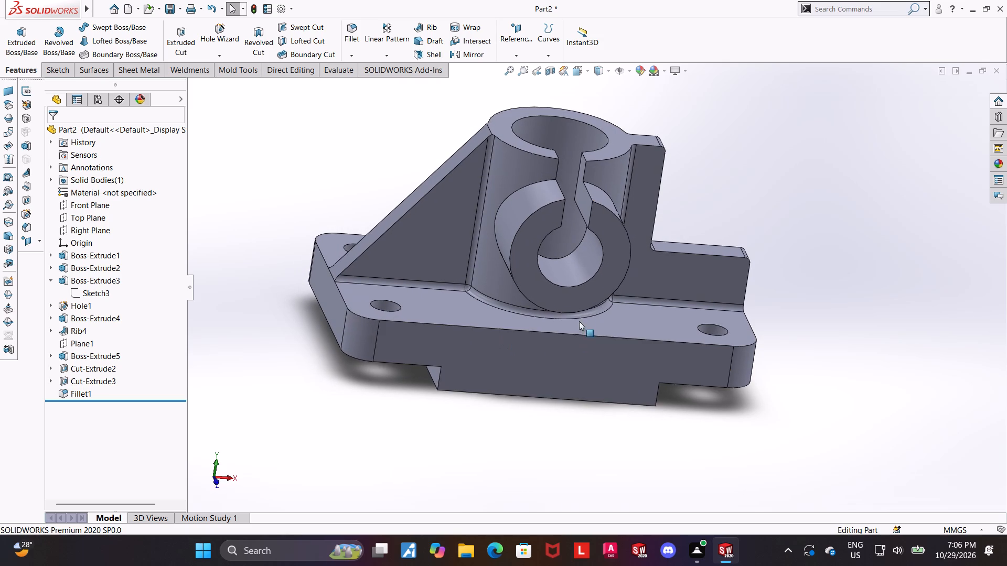
pyautogui.moveTo(582, 295); pyautogui.dragTo(570, 418, button='middle')
pyautogui.click(572, 75)
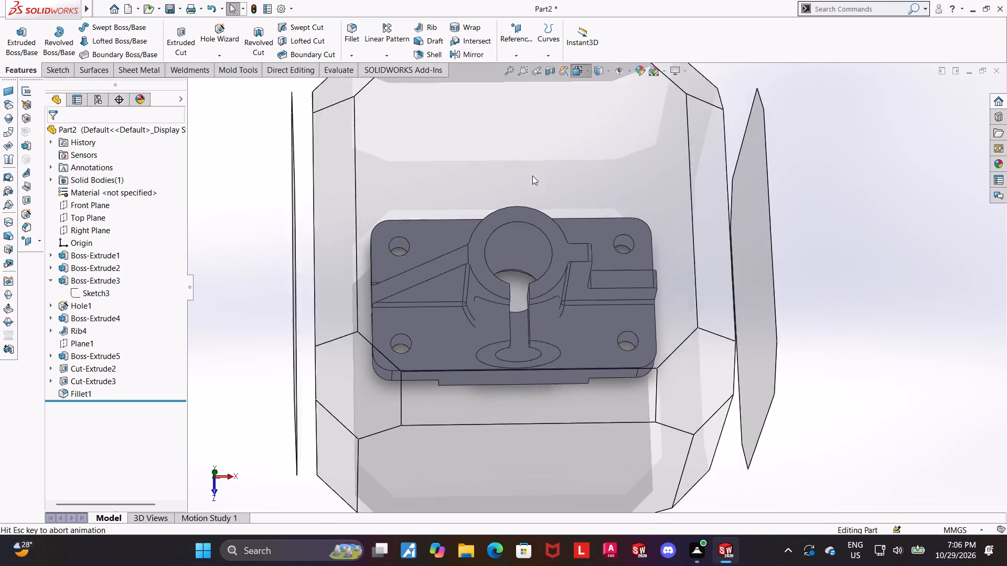
pyautogui.click(501, 259)
pyautogui.click(598, 71)
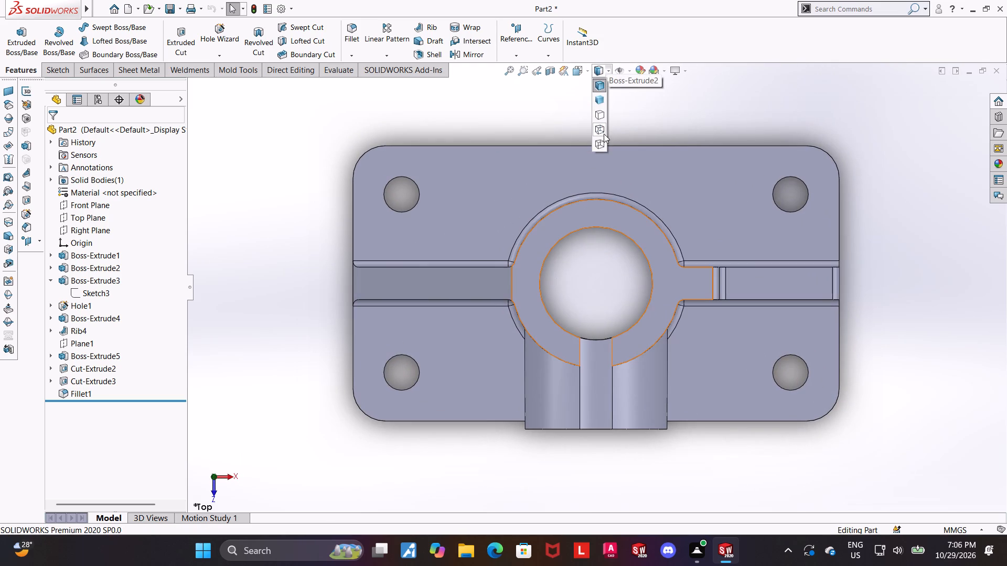
pyautogui.click(601, 114)
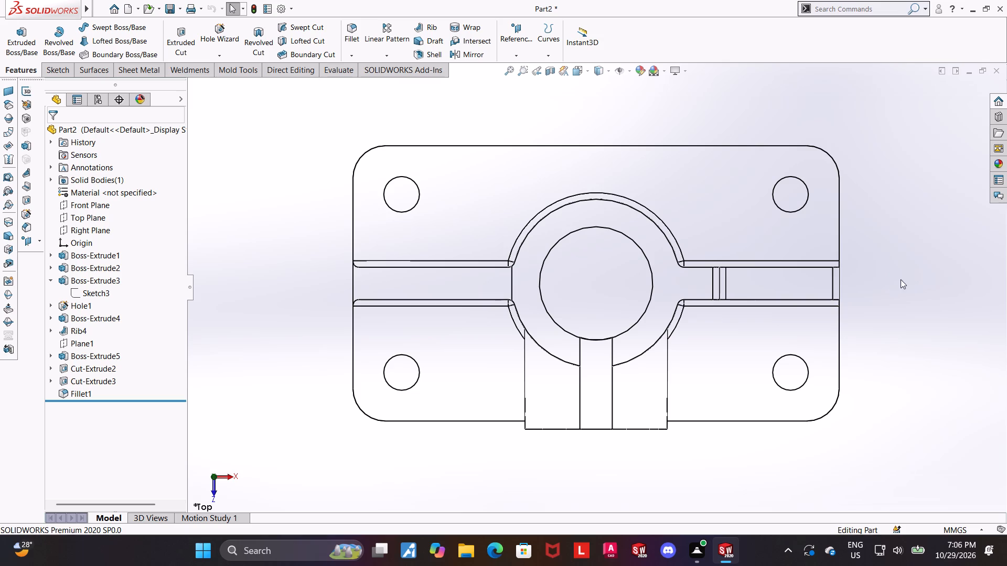
pyautogui.click(602, 64)
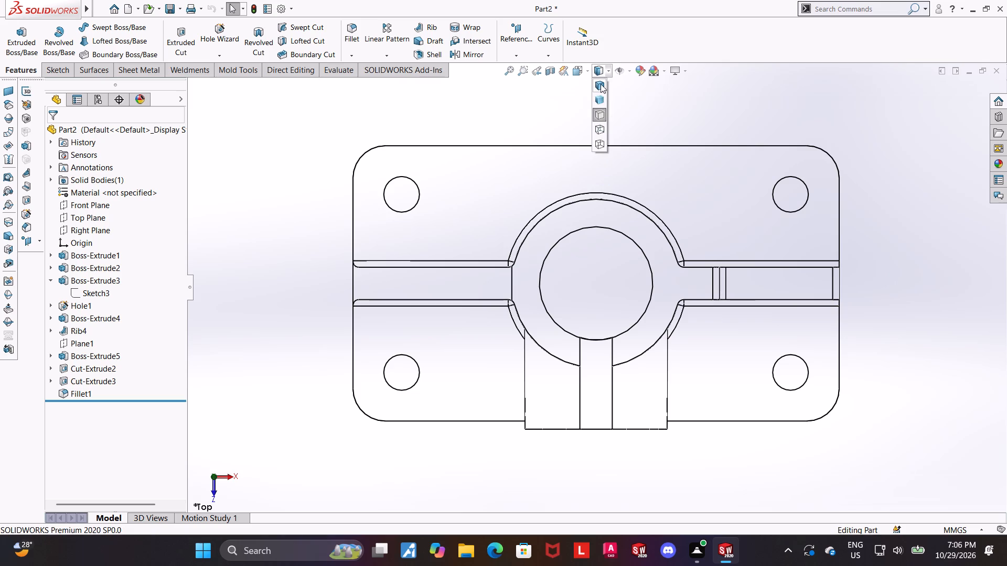
pyautogui.click(601, 84)
pyautogui.scroll(2, 714, 308)
pyautogui.scroll(1, 737, 400)
pyautogui.moveTo(737, 400); pyautogui.dragTo(738, 330, button='middle')
pyautogui.hotkey('ctrl', '7')
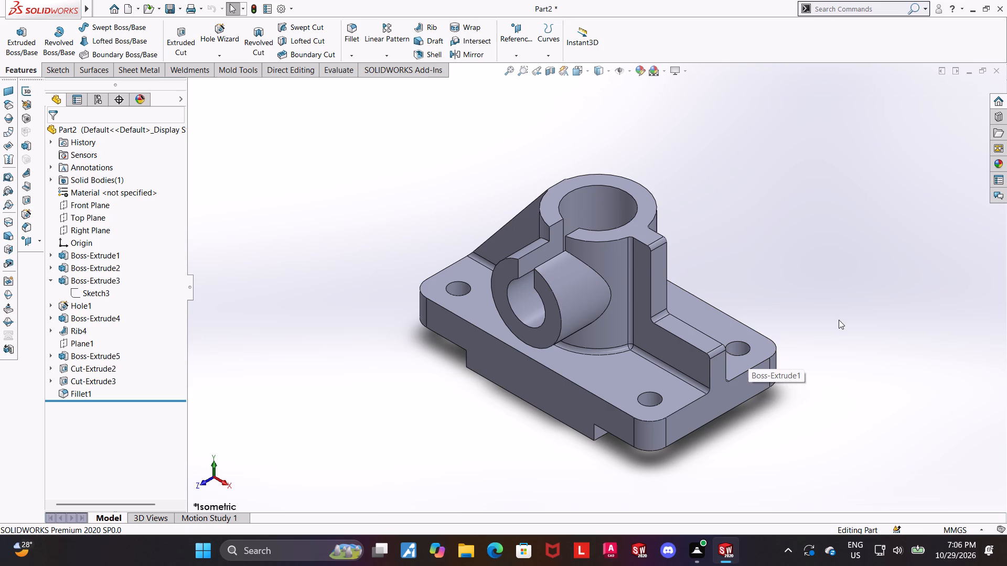
pyautogui.moveTo(826, 303); pyautogui.dragTo(797, 305, button='middle')
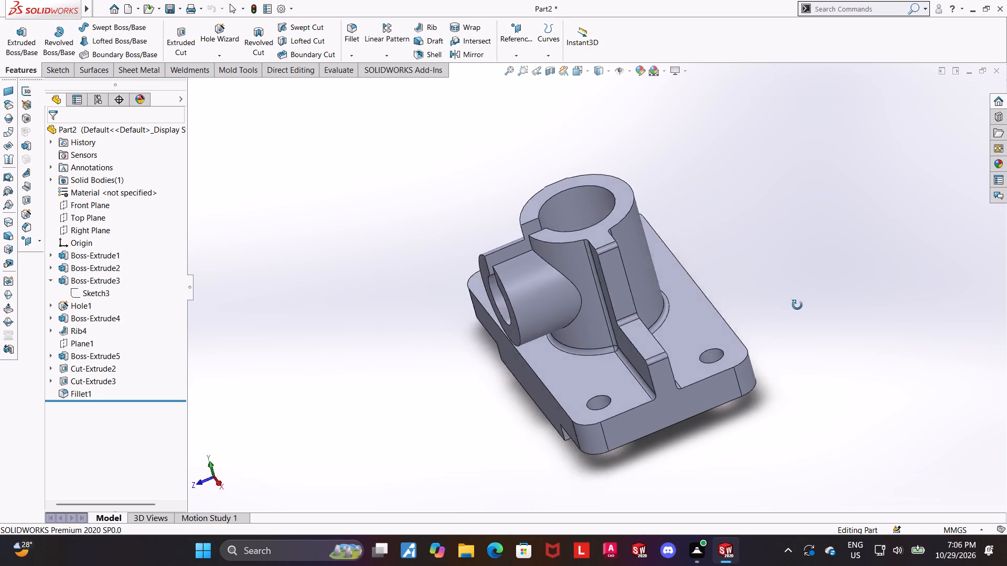
pyautogui.moveTo(797, 305); pyautogui.dragTo(854, 321, button='middle')
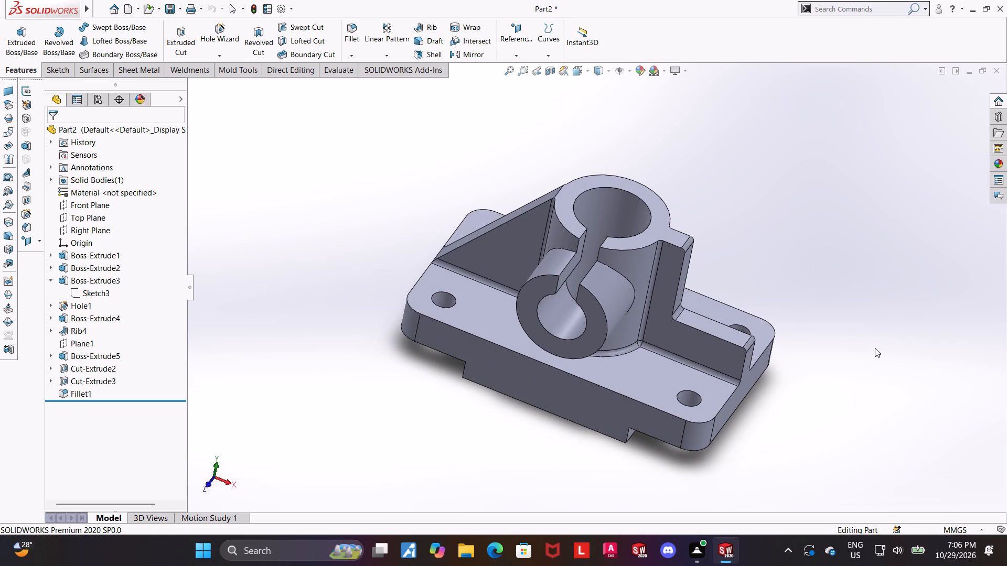
pyautogui.moveTo(734, 407); pyautogui.dragTo(726, 399, button='middle')
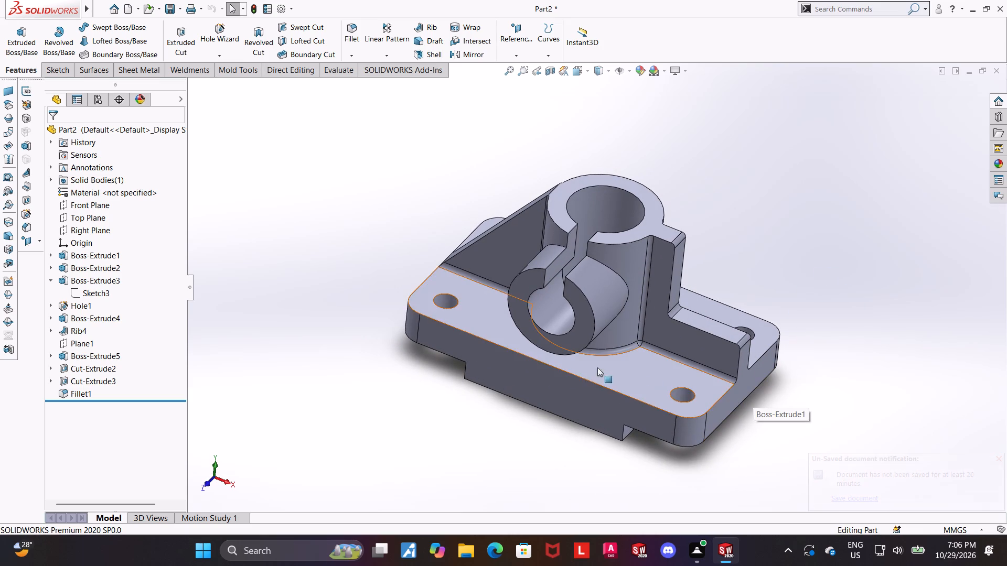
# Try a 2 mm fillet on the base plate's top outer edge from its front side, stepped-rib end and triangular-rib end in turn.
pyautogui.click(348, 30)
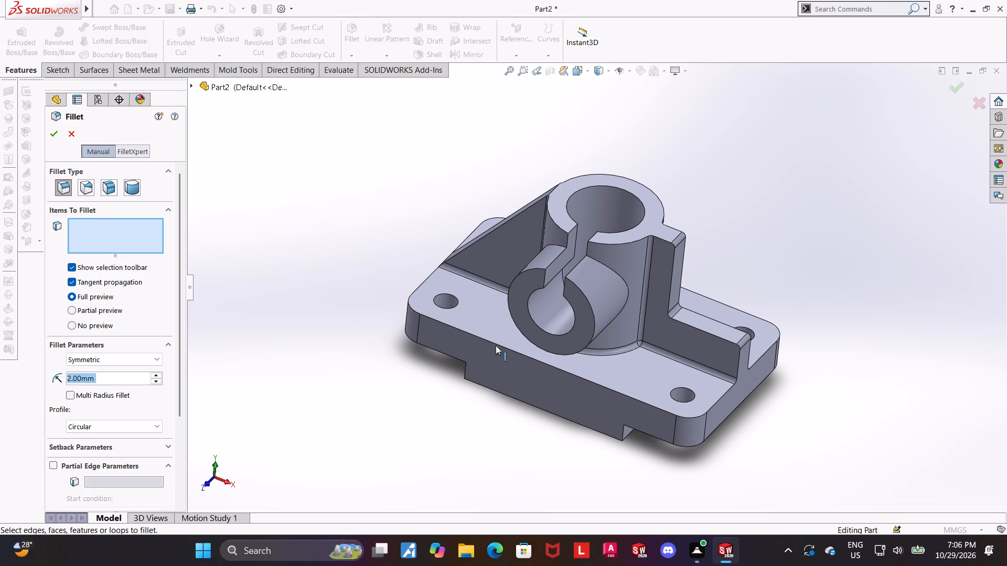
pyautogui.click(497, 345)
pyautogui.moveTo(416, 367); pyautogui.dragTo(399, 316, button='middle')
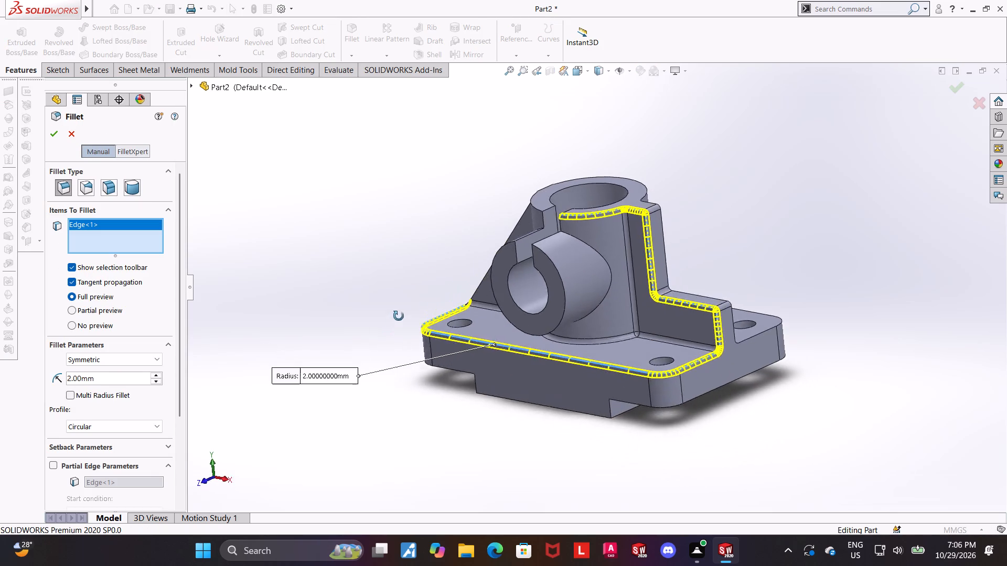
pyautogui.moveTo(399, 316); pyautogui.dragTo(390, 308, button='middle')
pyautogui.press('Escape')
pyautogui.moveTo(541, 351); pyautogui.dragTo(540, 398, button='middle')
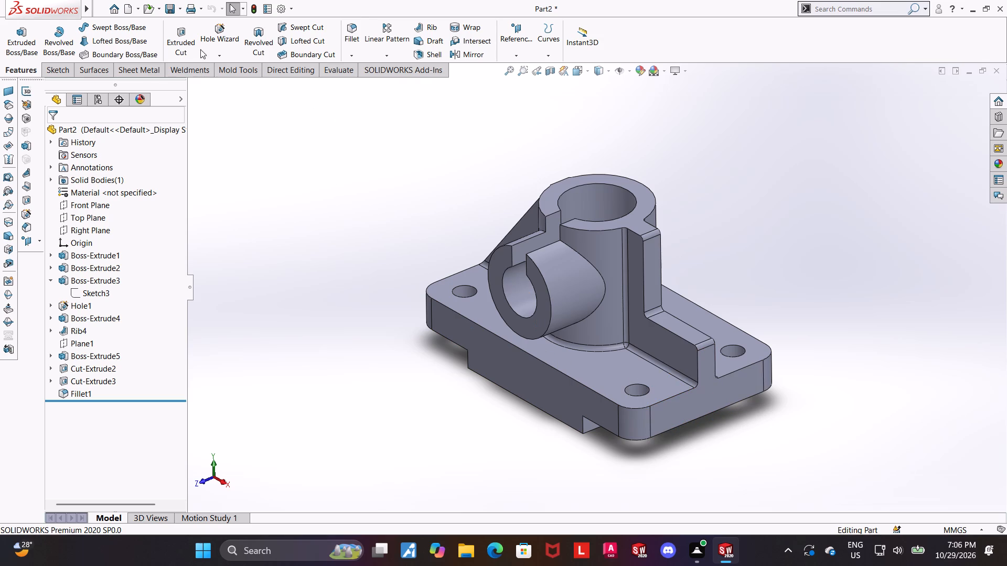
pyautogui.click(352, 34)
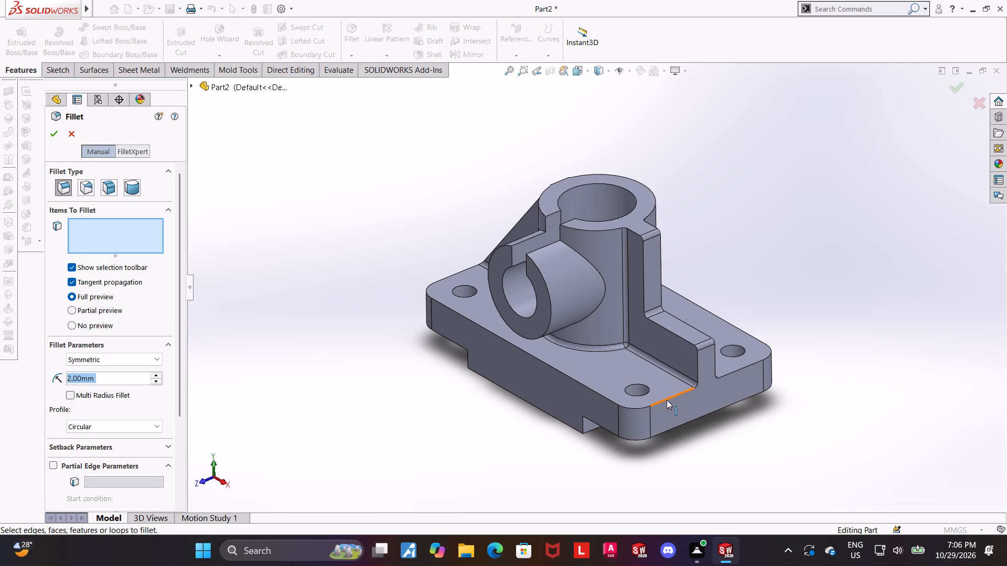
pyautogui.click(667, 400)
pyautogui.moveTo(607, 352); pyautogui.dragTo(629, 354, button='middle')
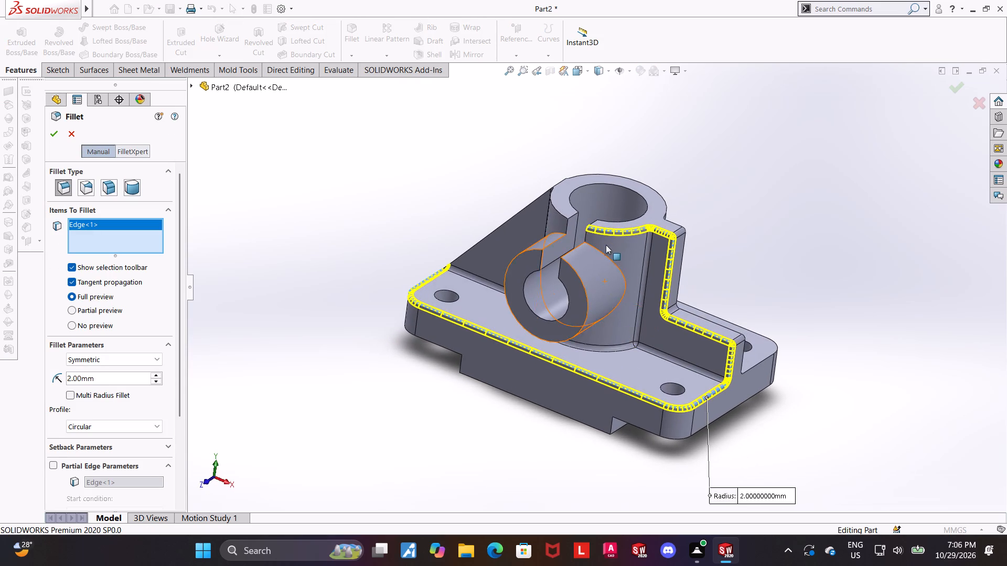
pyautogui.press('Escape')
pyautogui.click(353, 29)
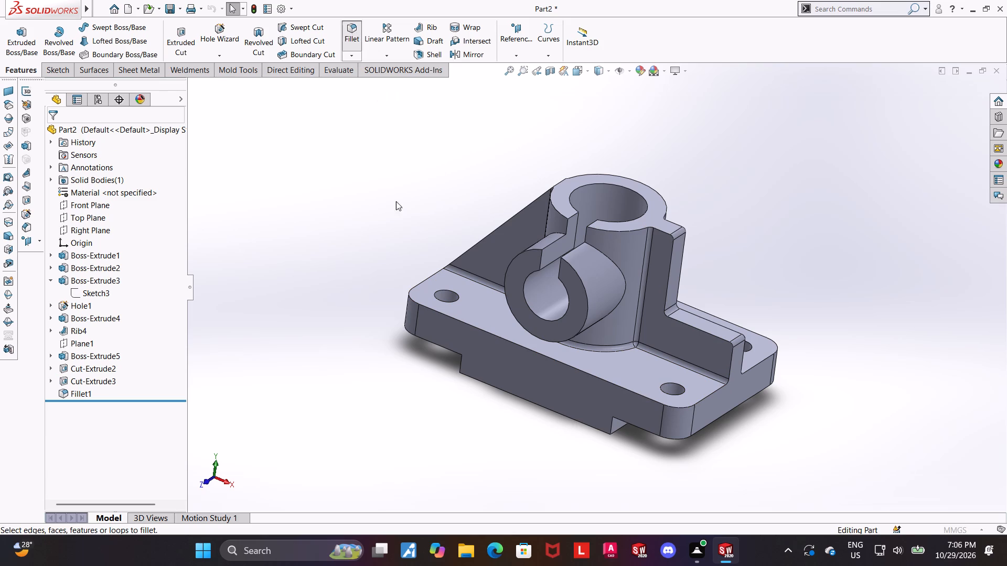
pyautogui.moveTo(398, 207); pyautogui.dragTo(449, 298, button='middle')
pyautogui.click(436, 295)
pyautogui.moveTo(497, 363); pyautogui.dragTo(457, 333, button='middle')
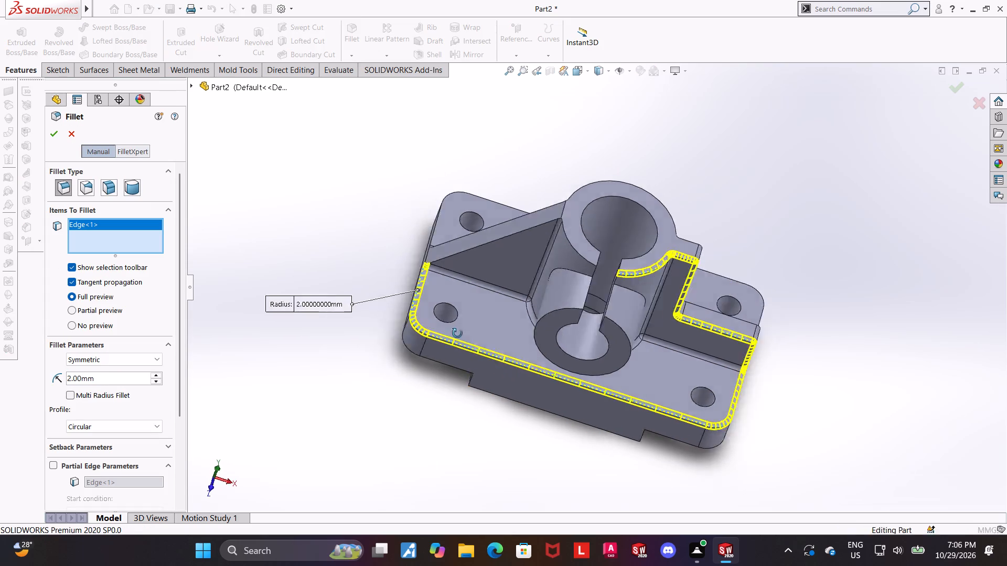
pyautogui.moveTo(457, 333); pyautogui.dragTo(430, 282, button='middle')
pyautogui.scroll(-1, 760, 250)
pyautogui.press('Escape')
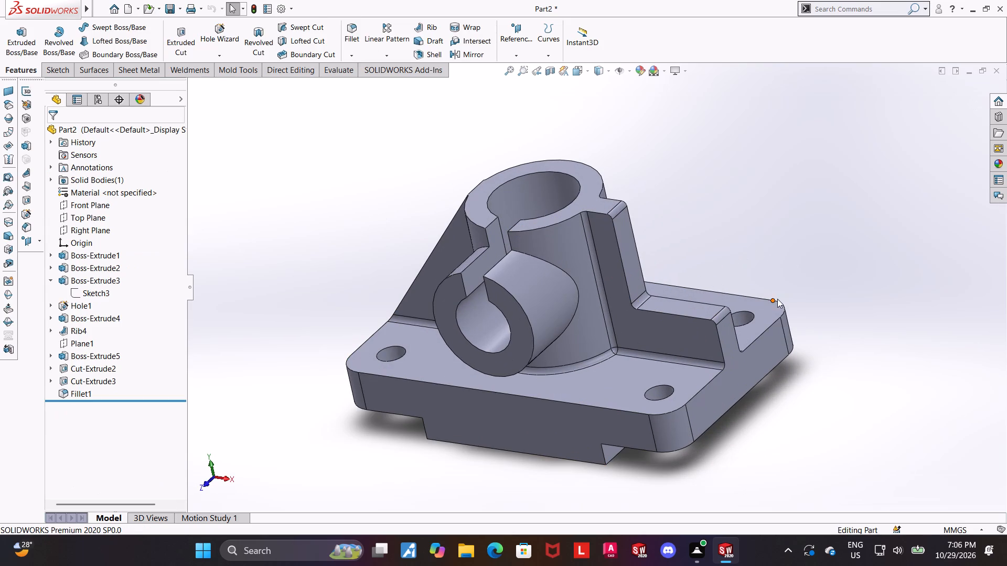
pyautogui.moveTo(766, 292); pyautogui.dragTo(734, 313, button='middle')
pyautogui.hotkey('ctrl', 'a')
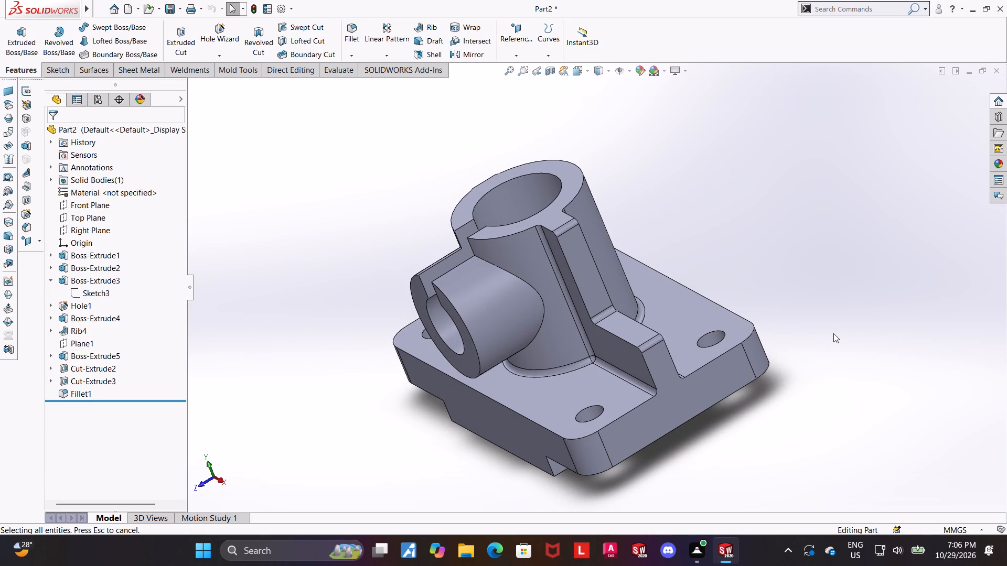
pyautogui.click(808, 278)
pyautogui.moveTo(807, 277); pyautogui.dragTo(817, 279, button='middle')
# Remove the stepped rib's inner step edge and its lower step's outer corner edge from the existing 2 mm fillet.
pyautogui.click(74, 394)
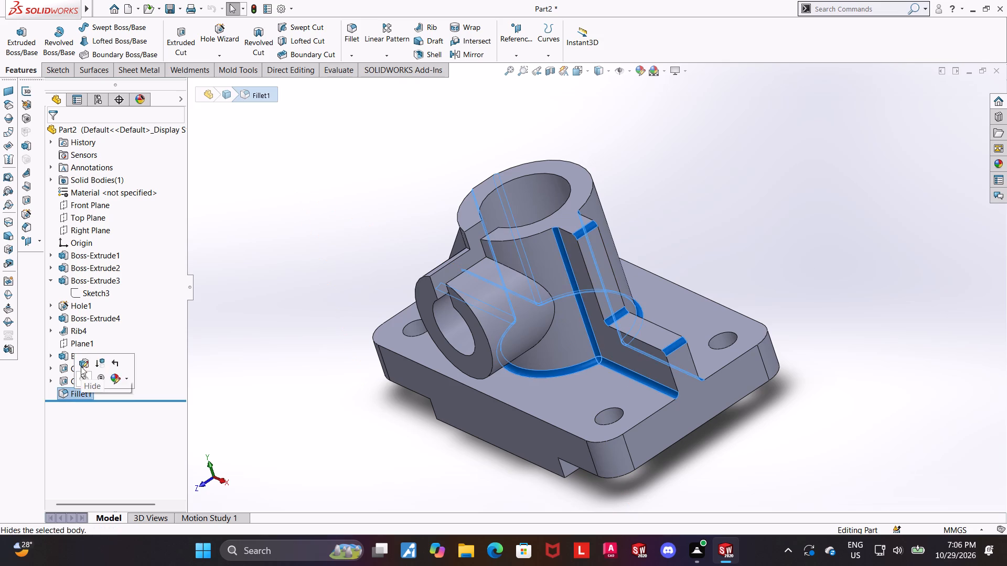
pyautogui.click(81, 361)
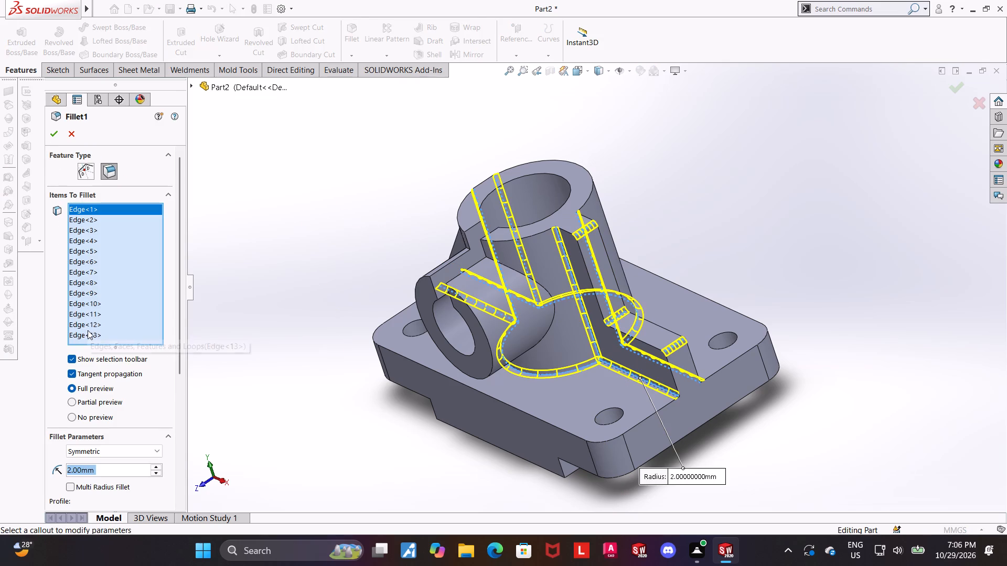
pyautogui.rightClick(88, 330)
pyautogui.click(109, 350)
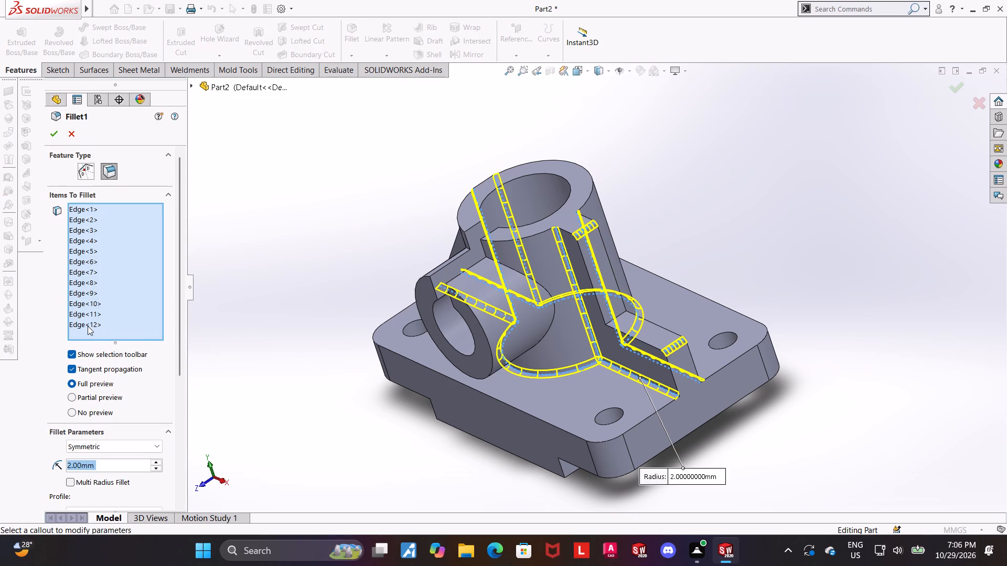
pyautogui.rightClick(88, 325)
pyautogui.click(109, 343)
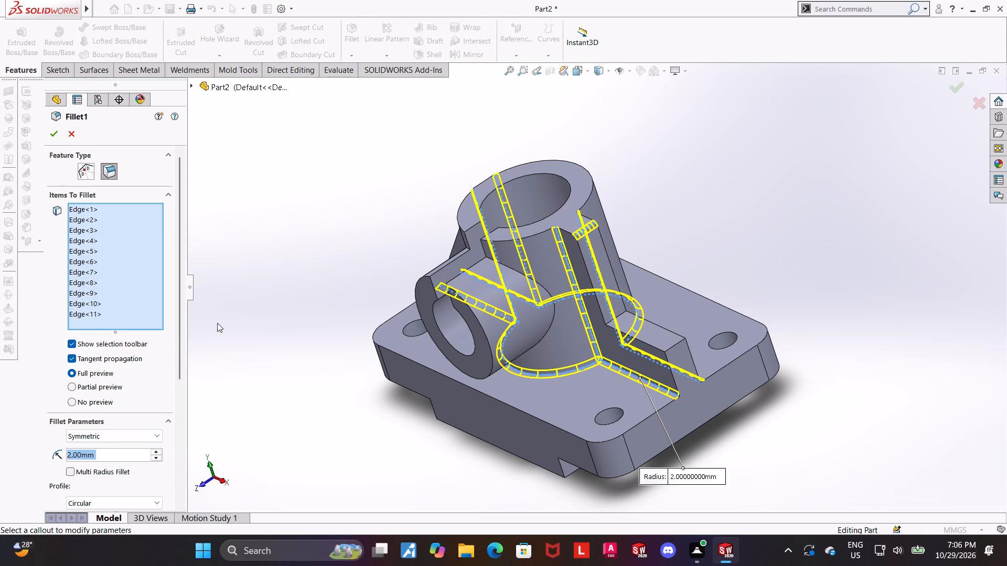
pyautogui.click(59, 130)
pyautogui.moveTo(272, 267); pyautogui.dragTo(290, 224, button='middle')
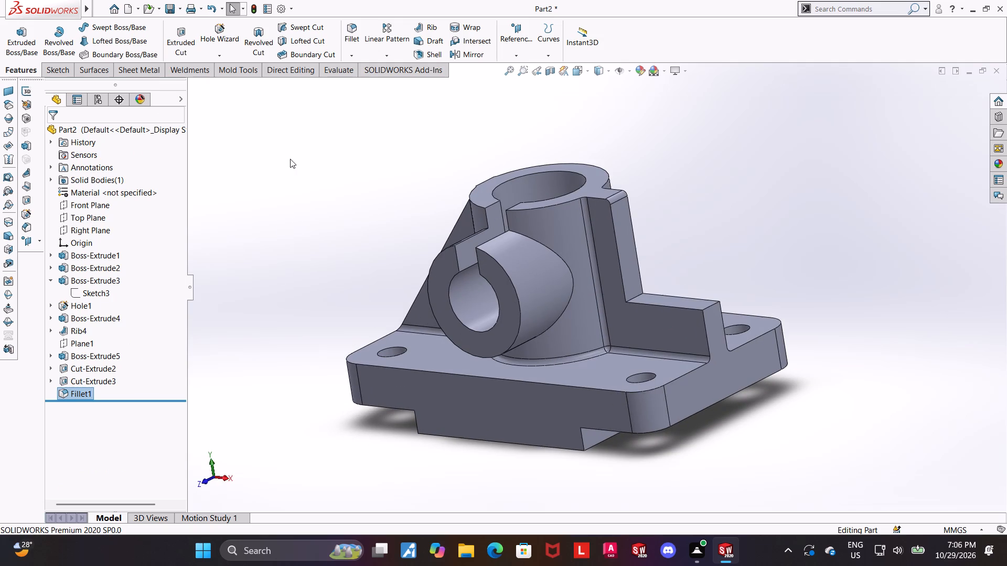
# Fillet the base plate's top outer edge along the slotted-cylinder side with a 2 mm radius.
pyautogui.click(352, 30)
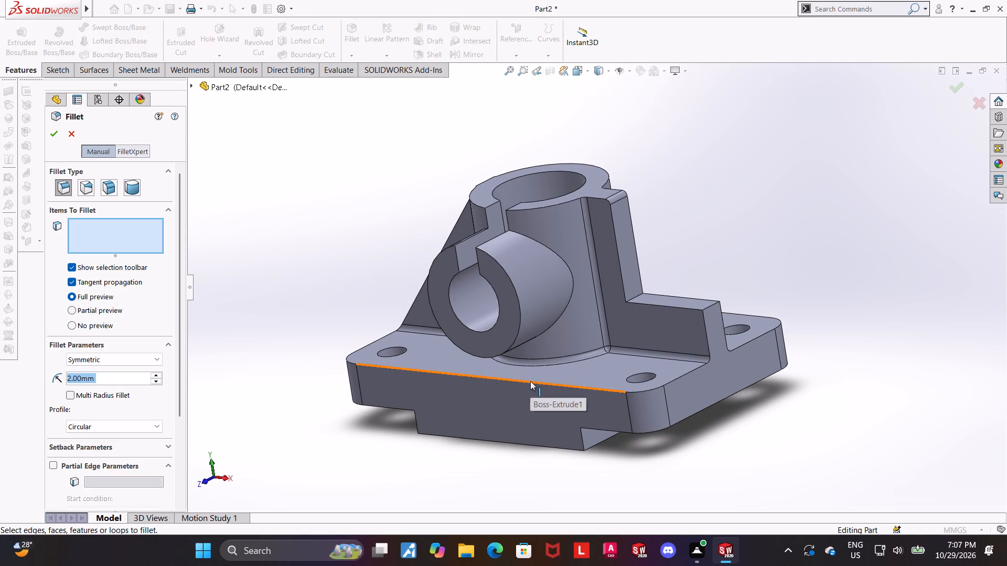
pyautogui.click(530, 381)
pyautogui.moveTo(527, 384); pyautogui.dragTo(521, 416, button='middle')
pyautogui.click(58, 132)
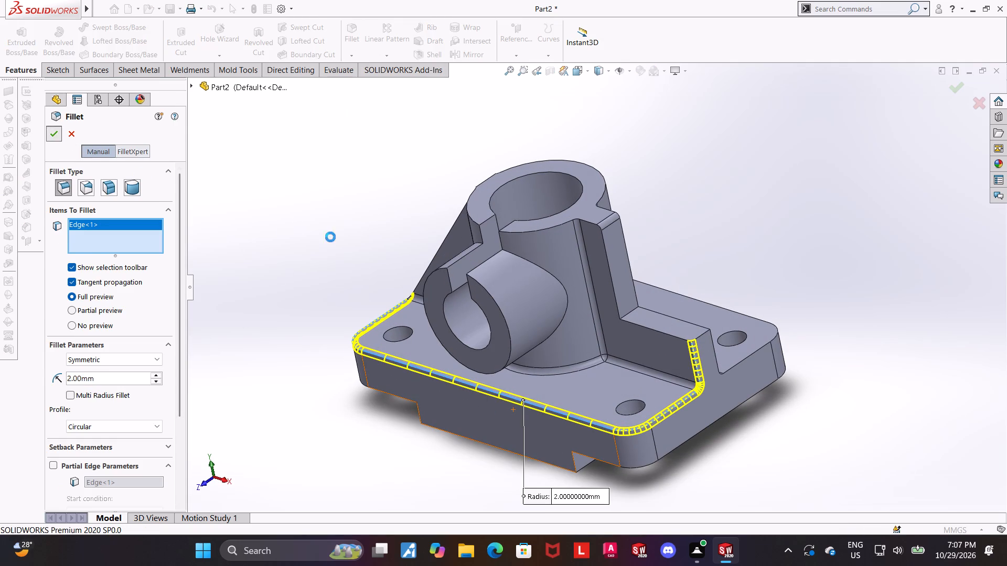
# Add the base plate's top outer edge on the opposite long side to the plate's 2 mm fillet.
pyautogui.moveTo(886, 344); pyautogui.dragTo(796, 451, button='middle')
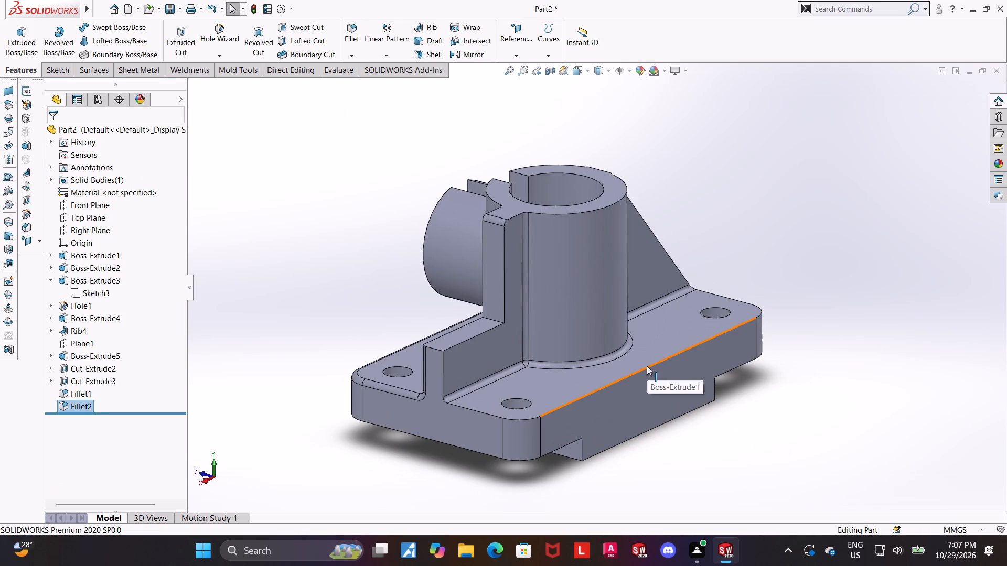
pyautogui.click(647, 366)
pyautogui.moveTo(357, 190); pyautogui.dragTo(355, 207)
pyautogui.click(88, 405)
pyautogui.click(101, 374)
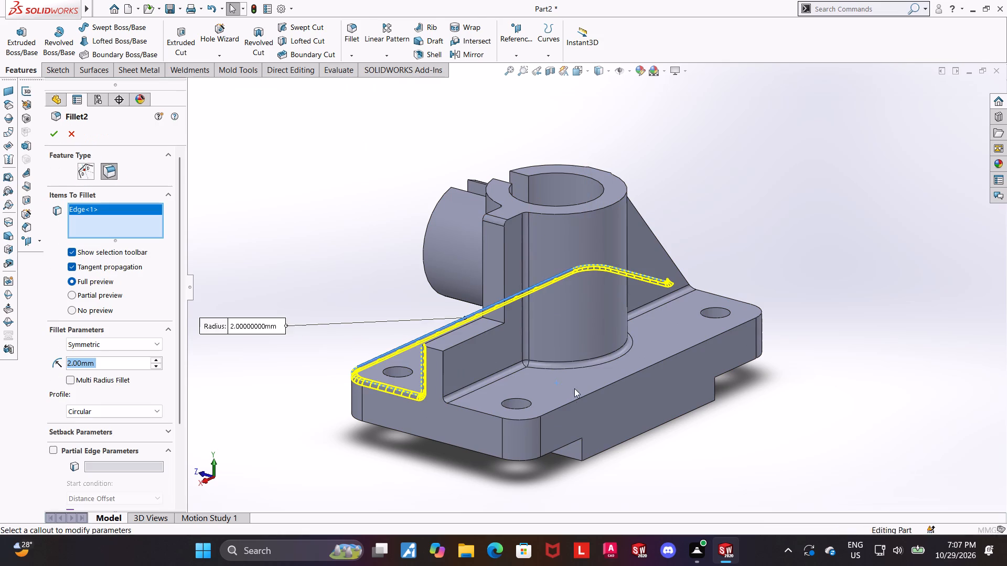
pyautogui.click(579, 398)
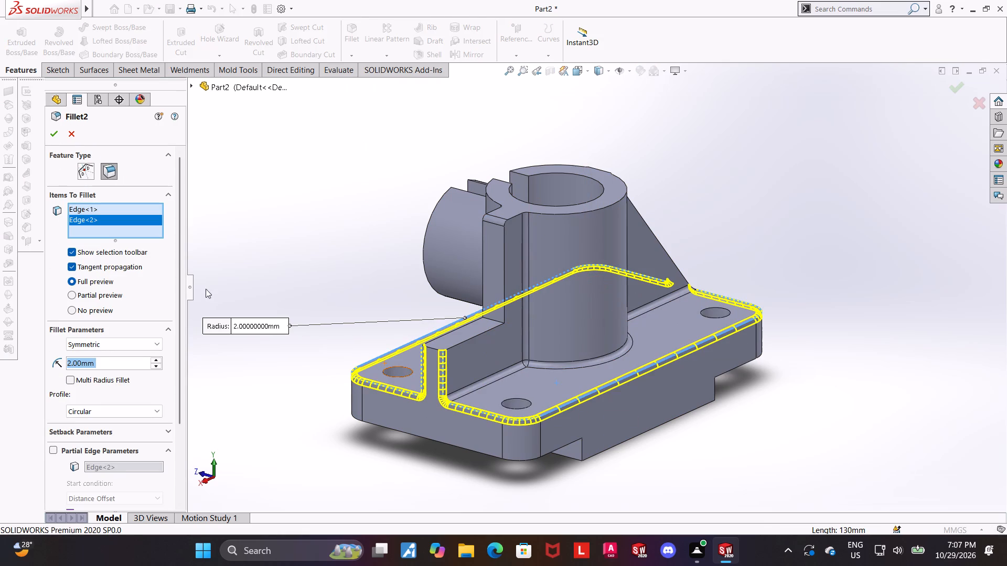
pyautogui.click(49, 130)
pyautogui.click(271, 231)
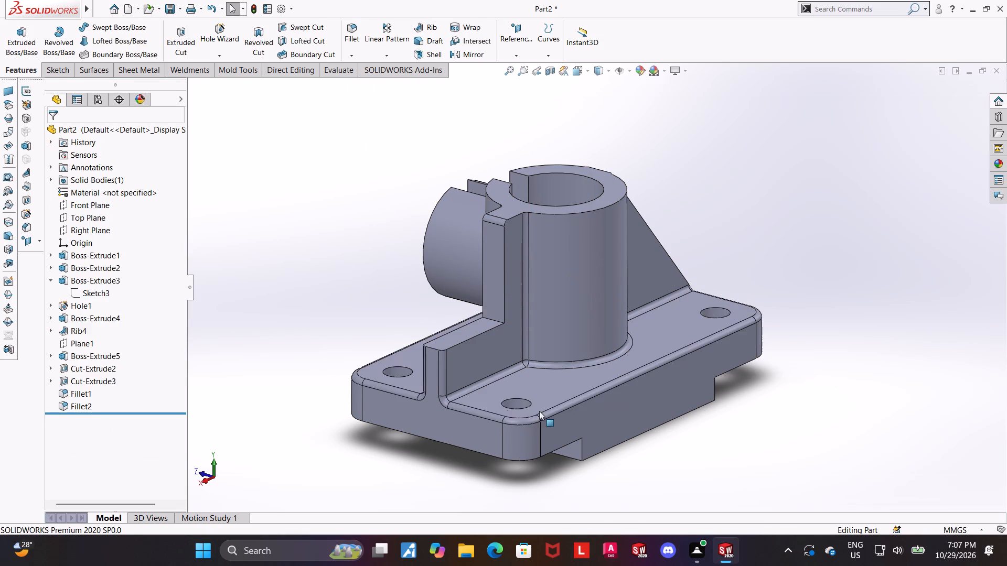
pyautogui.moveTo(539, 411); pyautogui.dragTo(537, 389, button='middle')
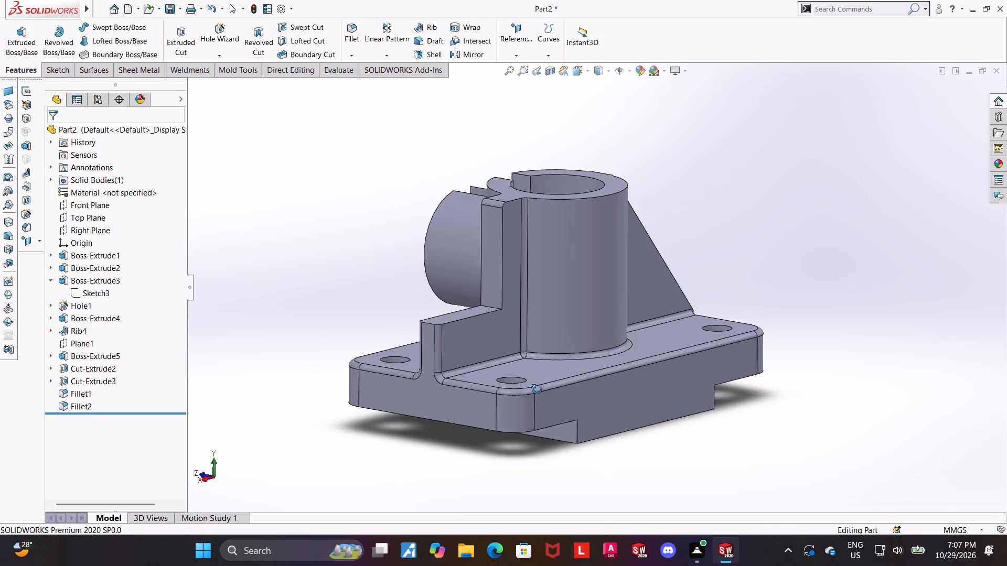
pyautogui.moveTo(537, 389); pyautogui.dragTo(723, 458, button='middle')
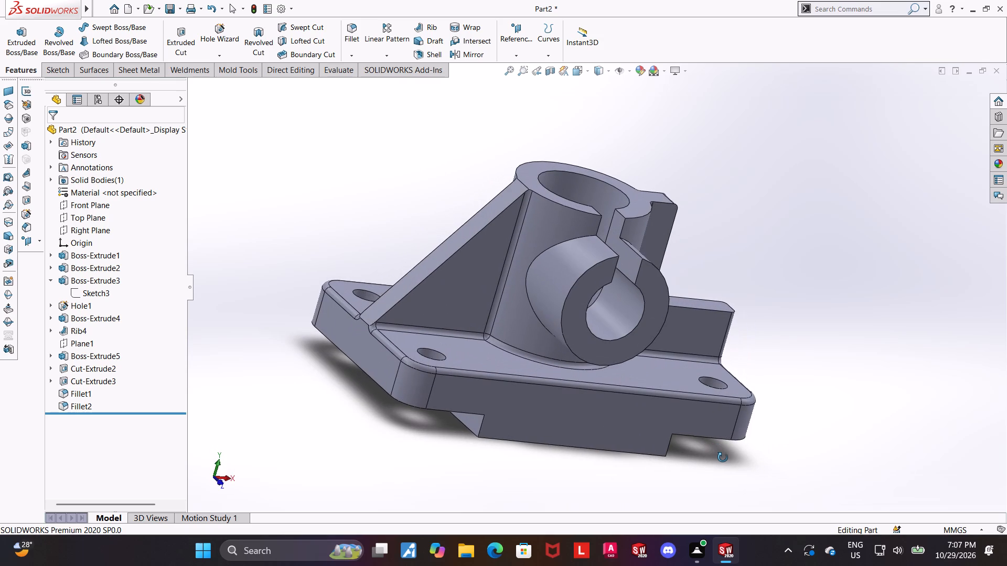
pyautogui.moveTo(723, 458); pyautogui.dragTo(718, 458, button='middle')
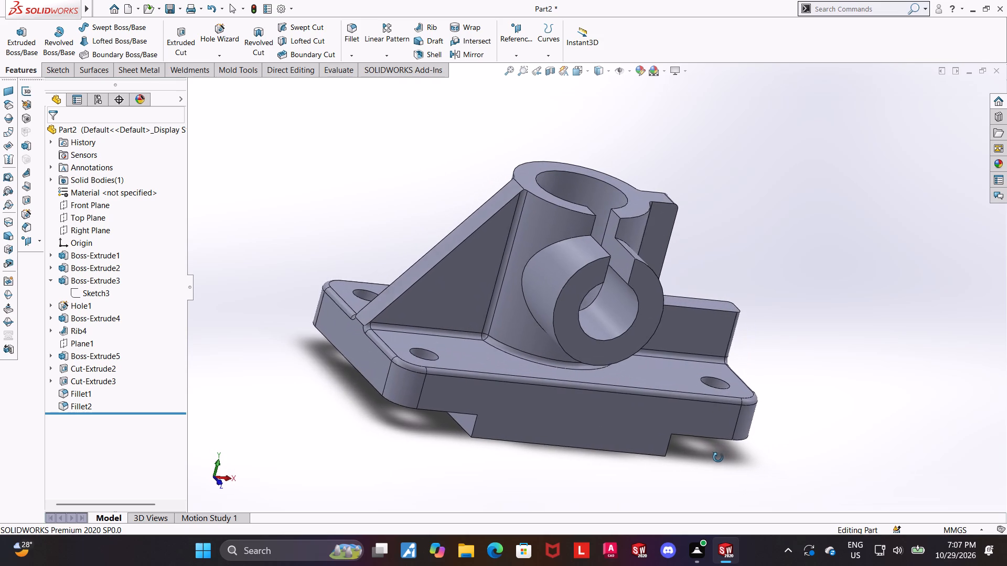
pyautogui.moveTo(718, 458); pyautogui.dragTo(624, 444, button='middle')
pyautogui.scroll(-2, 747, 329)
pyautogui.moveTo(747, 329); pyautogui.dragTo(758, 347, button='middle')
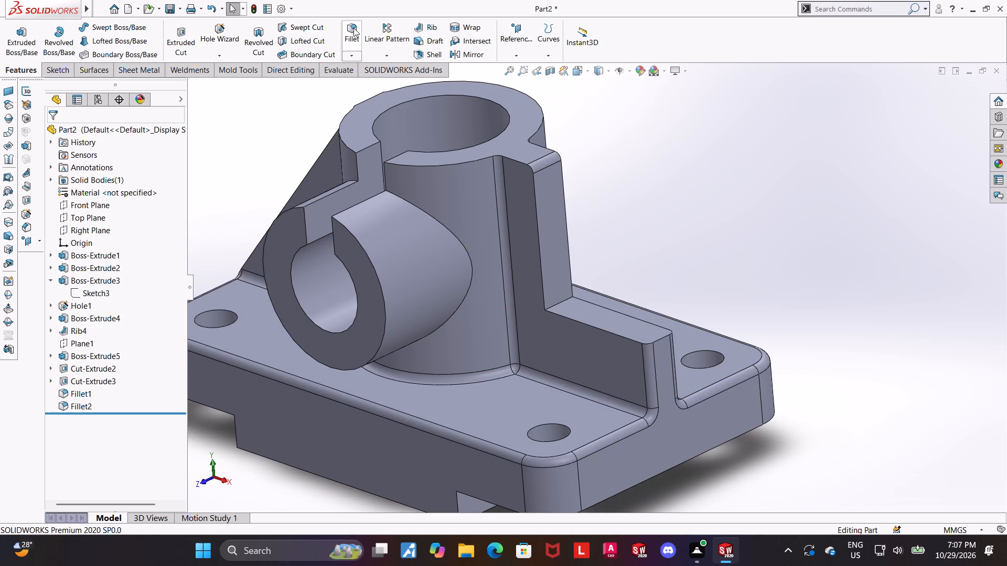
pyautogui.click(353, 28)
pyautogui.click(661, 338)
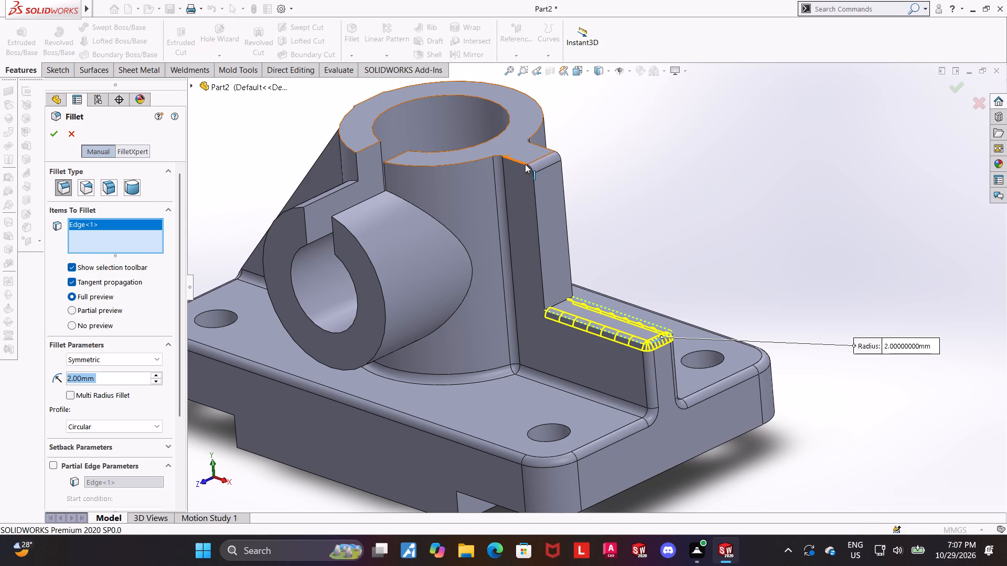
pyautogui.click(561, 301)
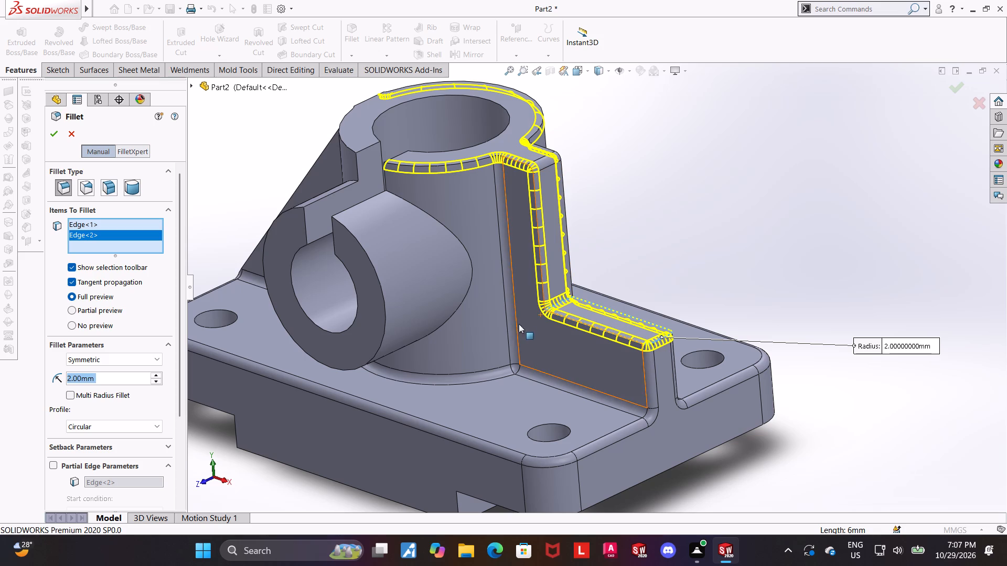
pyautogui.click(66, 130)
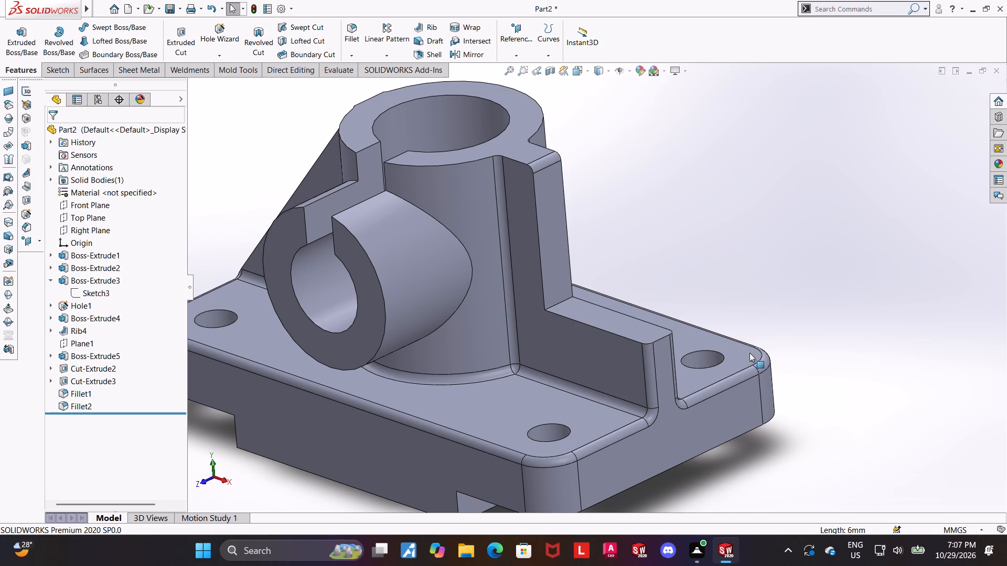
# Examine the fillets on the base plate, ribs and boss from the front and from above.
pyautogui.moveTo(725, 345); pyautogui.dragTo(751, 364, button='middle')
pyautogui.scroll(1, 745, 364)
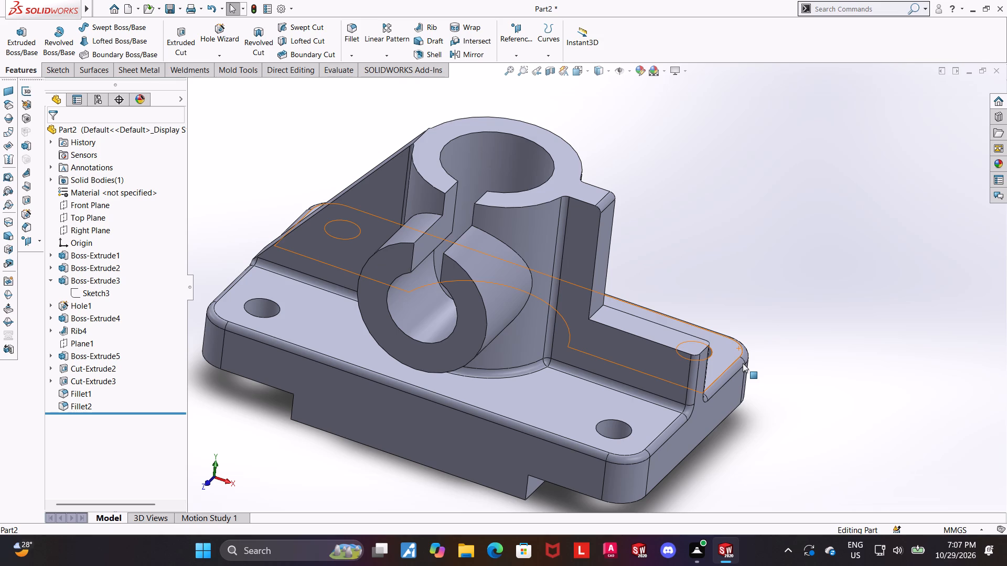
pyautogui.scroll(1, 743, 363)
pyautogui.moveTo(708, 362); pyautogui.dragTo(717, 319, button='middle')
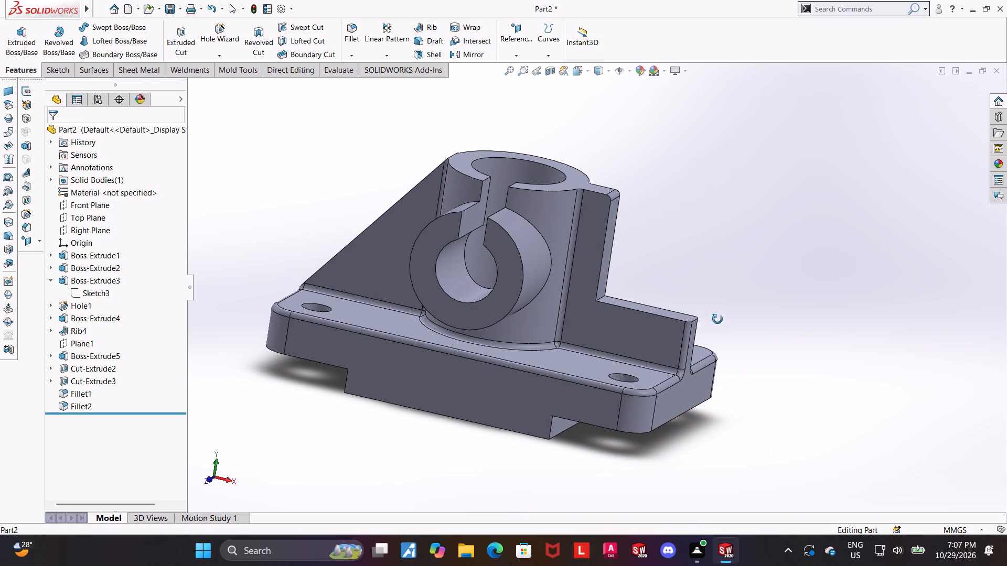
pyautogui.moveTo(717, 319); pyautogui.dragTo(743, 340, button='middle')
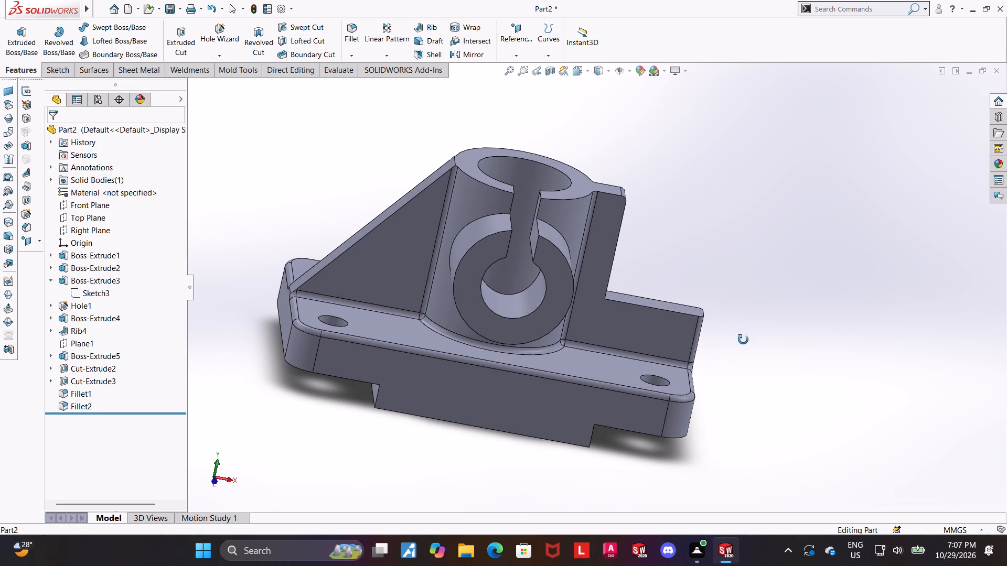
pyautogui.moveTo(743, 340); pyautogui.dragTo(749, 336, button='middle')
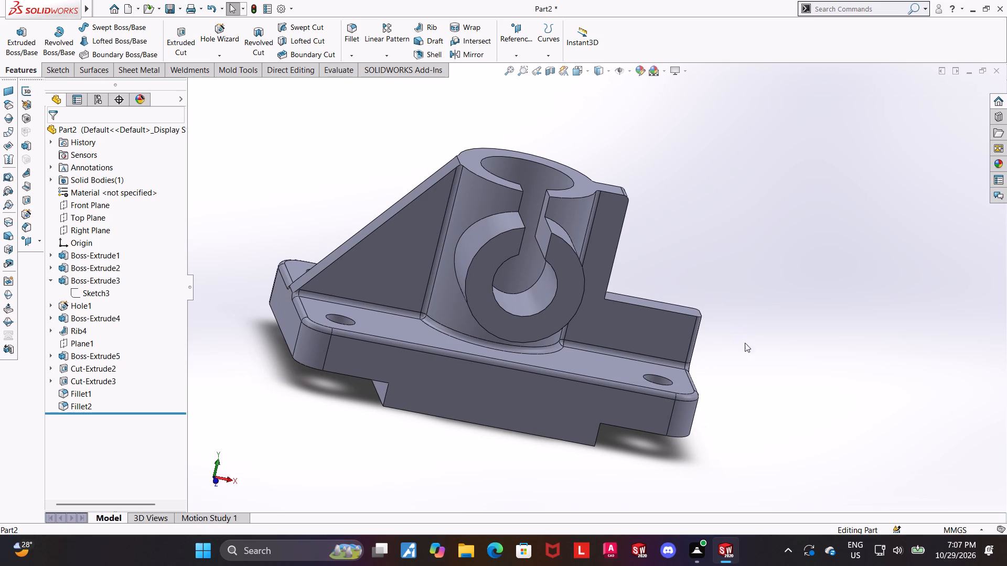
pyautogui.moveTo(618, 335); pyautogui.dragTo(635, 431, button='middle')
pyautogui.moveTo(458, 335); pyautogui.dragTo(429, 396, button='middle')
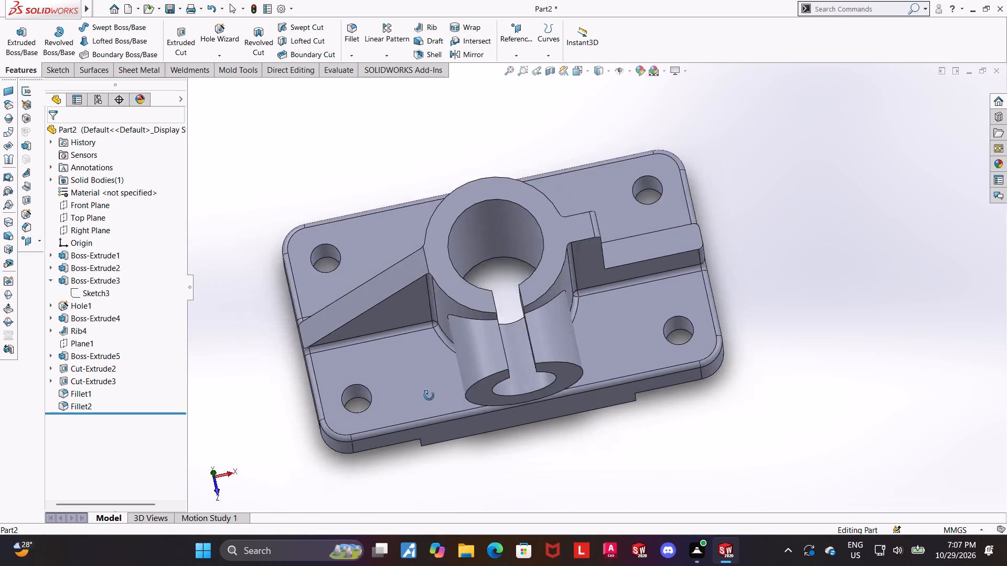
pyautogui.moveTo(429, 396); pyautogui.dragTo(443, 424, button='middle')
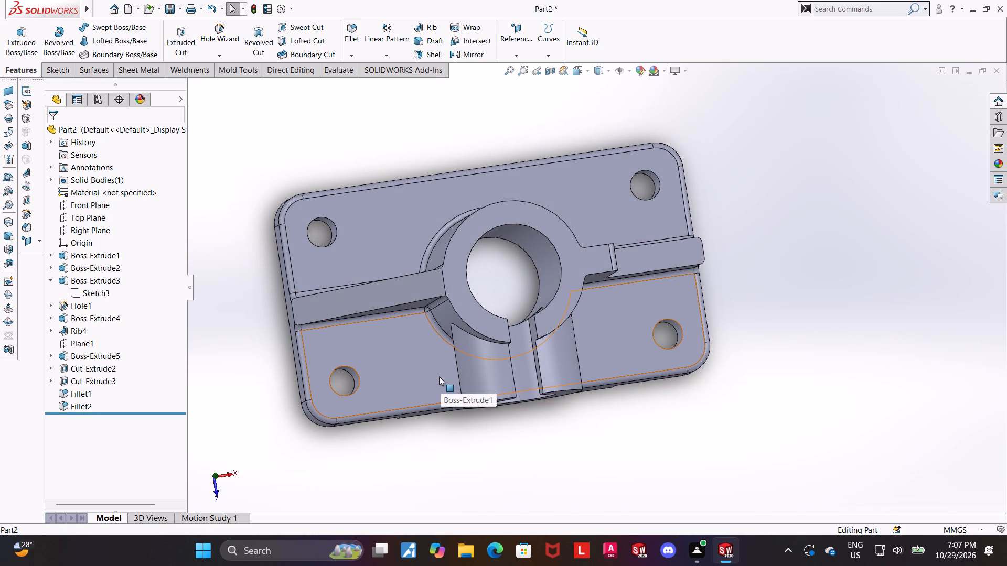
pyautogui.moveTo(391, 353); pyautogui.dragTo(369, 354, button='middle')
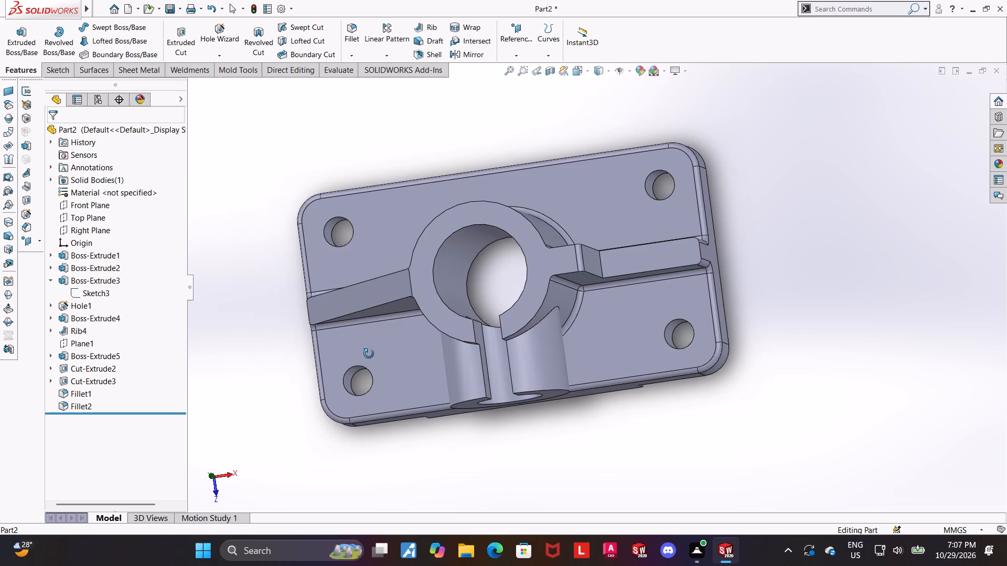
pyautogui.moveTo(369, 354); pyautogui.dragTo(390, 315, button='middle')
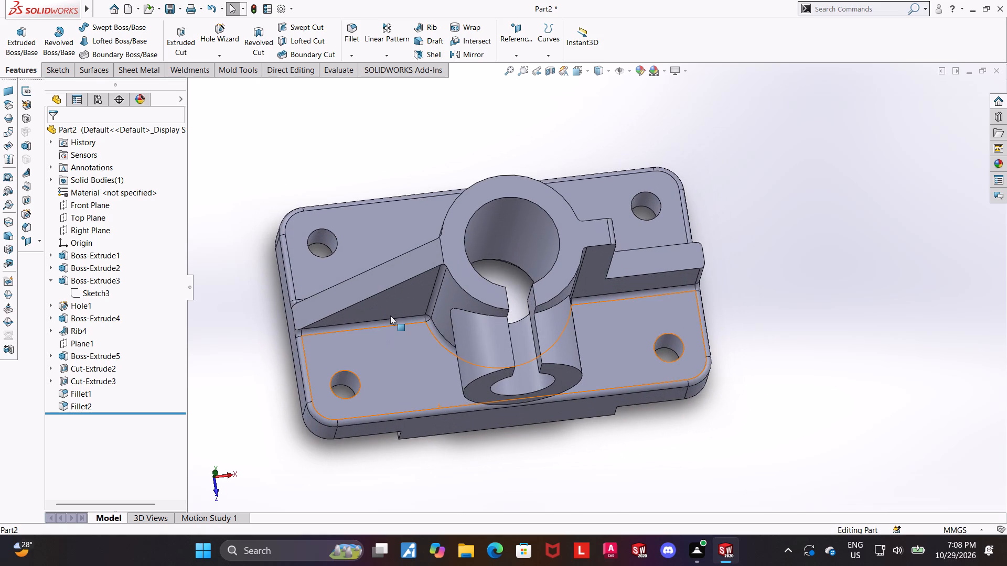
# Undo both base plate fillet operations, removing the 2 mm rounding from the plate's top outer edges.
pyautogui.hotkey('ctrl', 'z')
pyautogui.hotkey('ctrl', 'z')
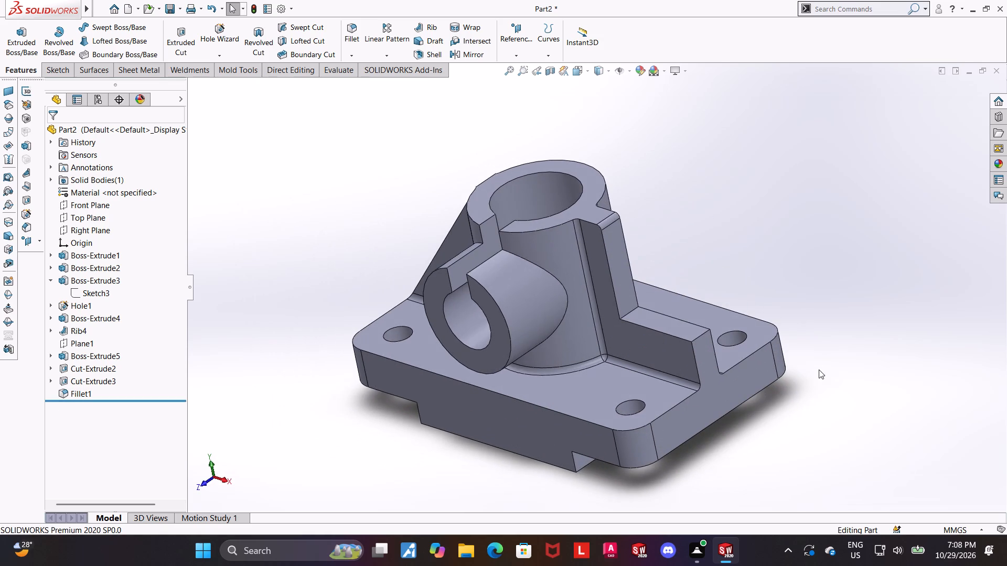
# Add the stepped rib's lower step outer corner edge and its inner step edge back to the existing 2 mm fillet.
pyautogui.scroll(-2, 811, 369)
pyautogui.moveTo(793, 364); pyautogui.dragTo(806, 351, button='middle')
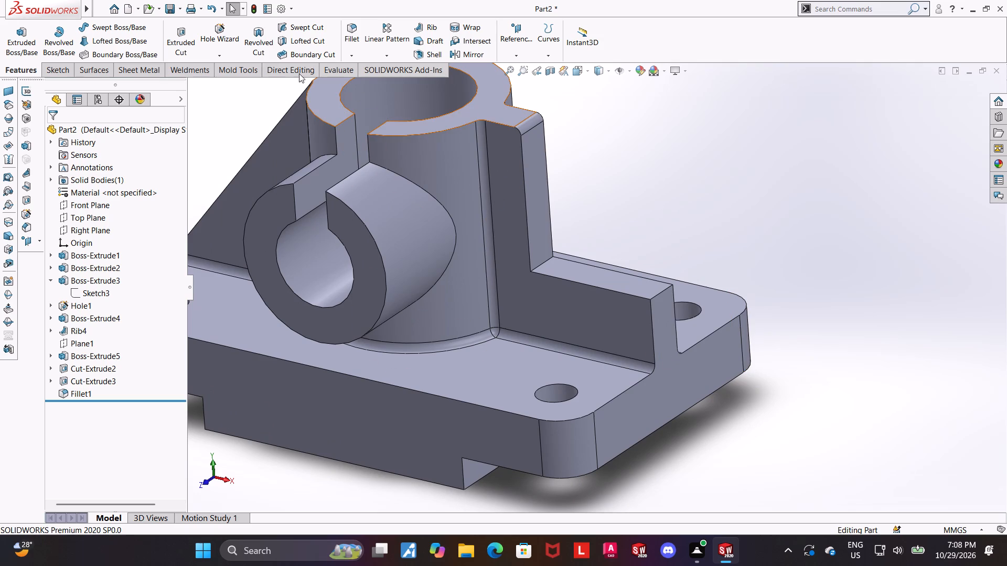
pyautogui.click(89, 395)
pyautogui.click(98, 366)
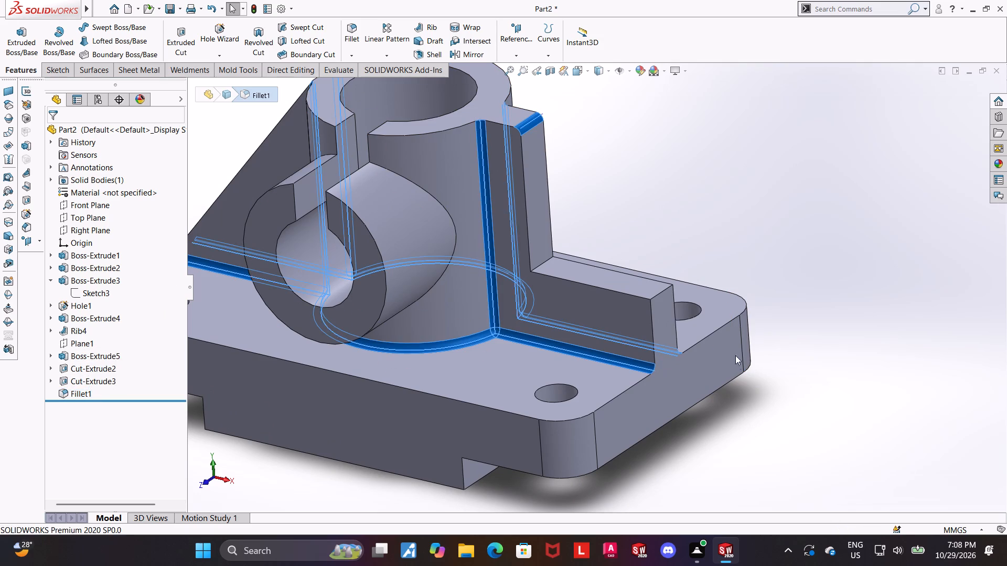
pyautogui.click(666, 288)
pyautogui.click(548, 260)
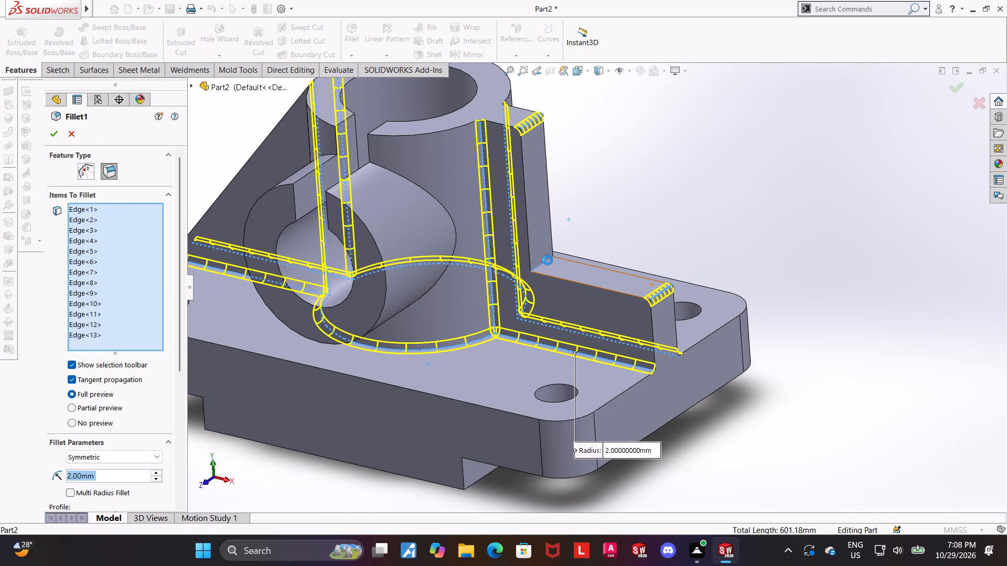
pyautogui.click(51, 138)
pyautogui.click(840, 329)
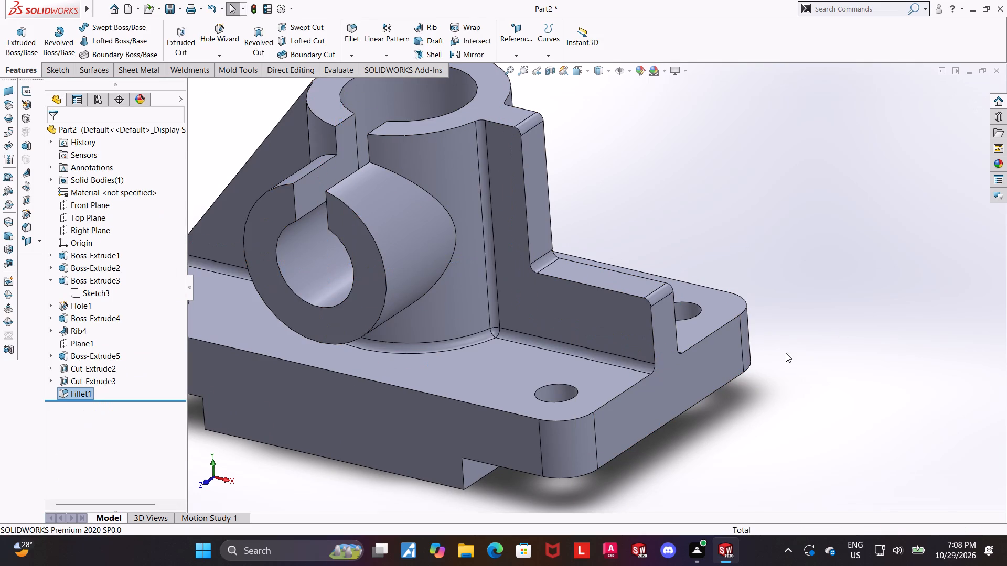
# Examine the stepped rib, boss and base plate from the rear, the stepped-rib end and the front.
pyautogui.scroll(3, 786, 353)
pyautogui.scroll(-3, 540, 322)
pyautogui.moveTo(571, 368); pyautogui.dragTo(579, 346, button='middle')
pyautogui.scroll(1, 626, 361)
pyautogui.moveTo(620, 359); pyautogui.dragTo(513, 419, button='middle')
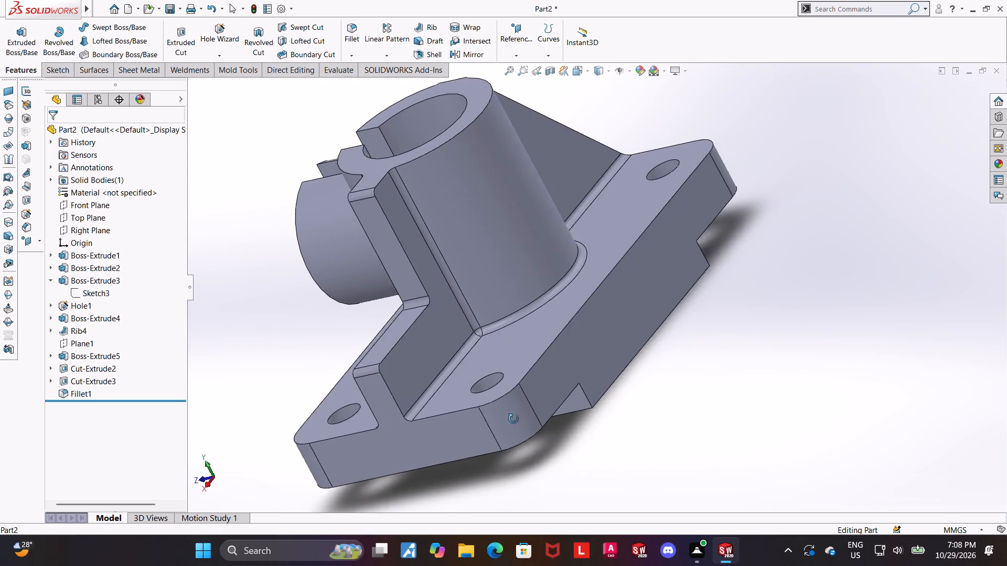
pyautogui.moveTo(513, 419); pyautogui.dragTo(552, 427, button='middle')
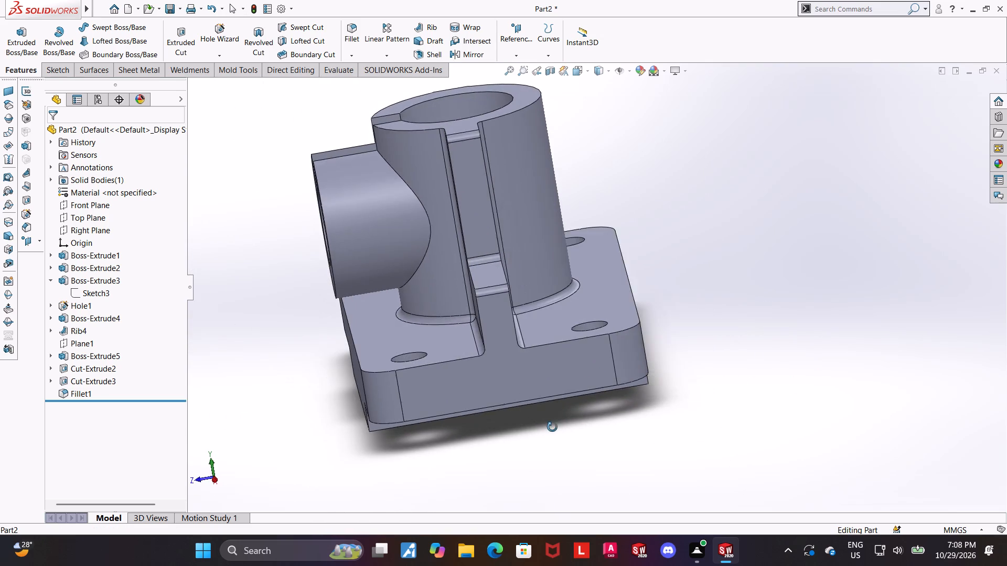
pyautogui.moveTo(552, 427); pyautogui.dragTo(576, 431, button='middle')
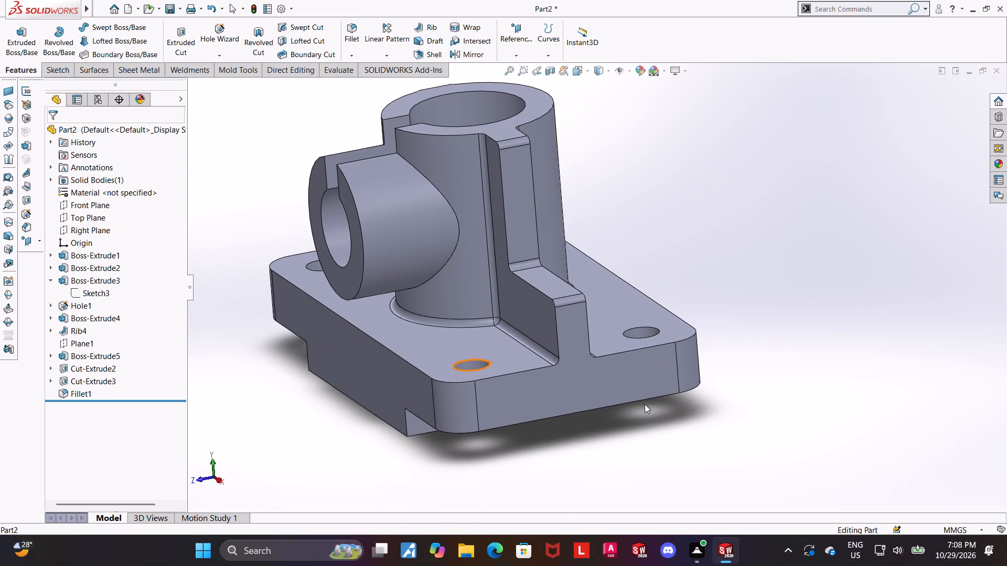
pyautogui.moveTo(641, 395); pyautogui.dragTo(682, 412, button='middle')
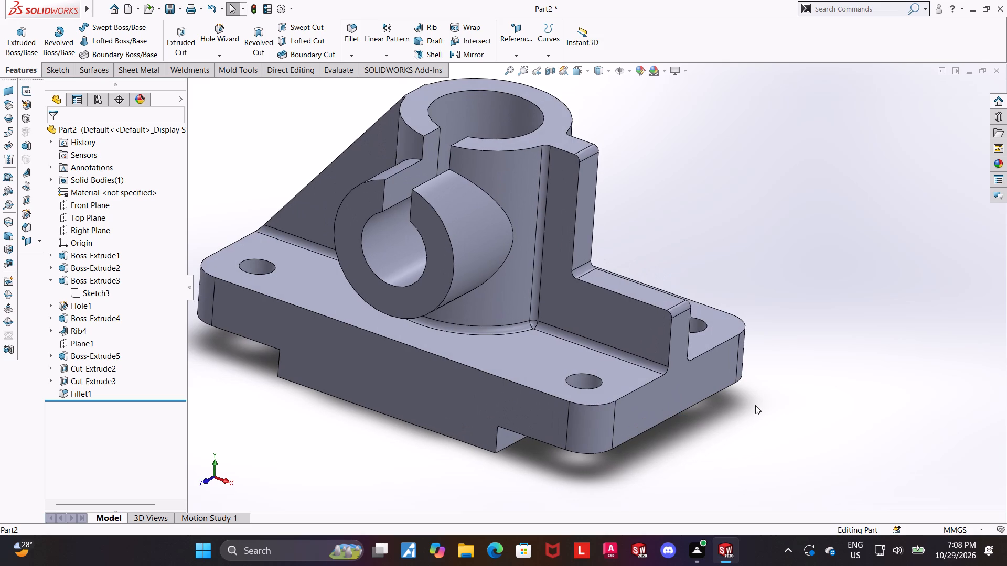
# Change the whole part's appearance colour to medium grey from the standard swatches.
pyautogui.hotkey('ctrl', '7')
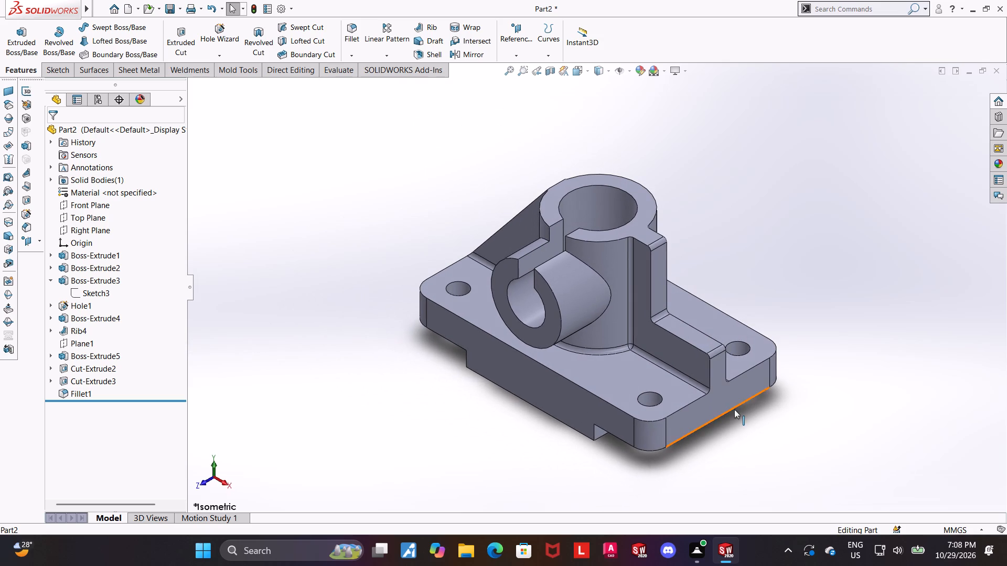
pyautogui.scroll(-1, 623, 312)
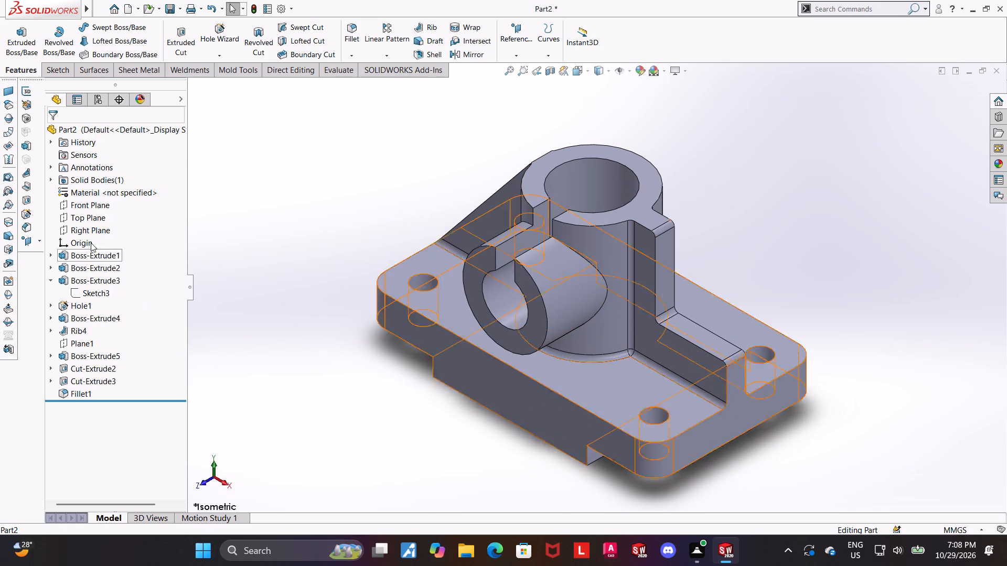
pyautogui.rightClick(92, 133)
pyautogui.click(113, 118)
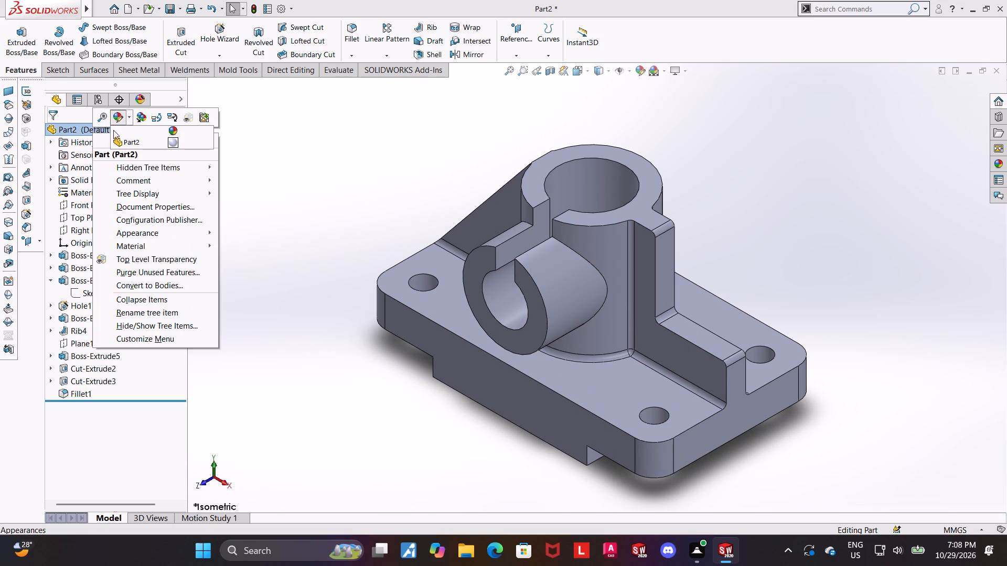
pyautogui.click(116, 115)
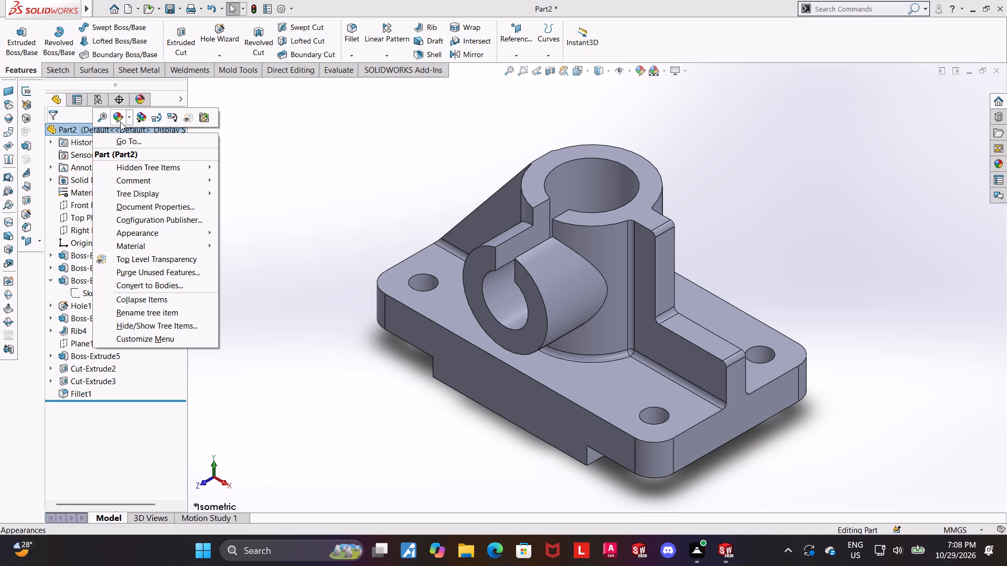
pyautogui.click(120, 122)
pyautogui.click(145, 144)
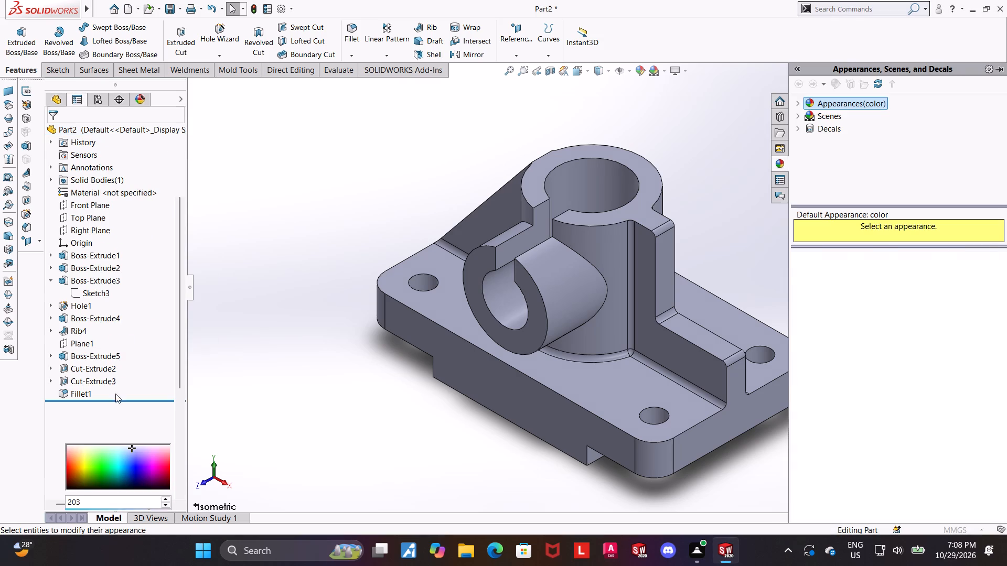
pyautogui.click(142, 400)
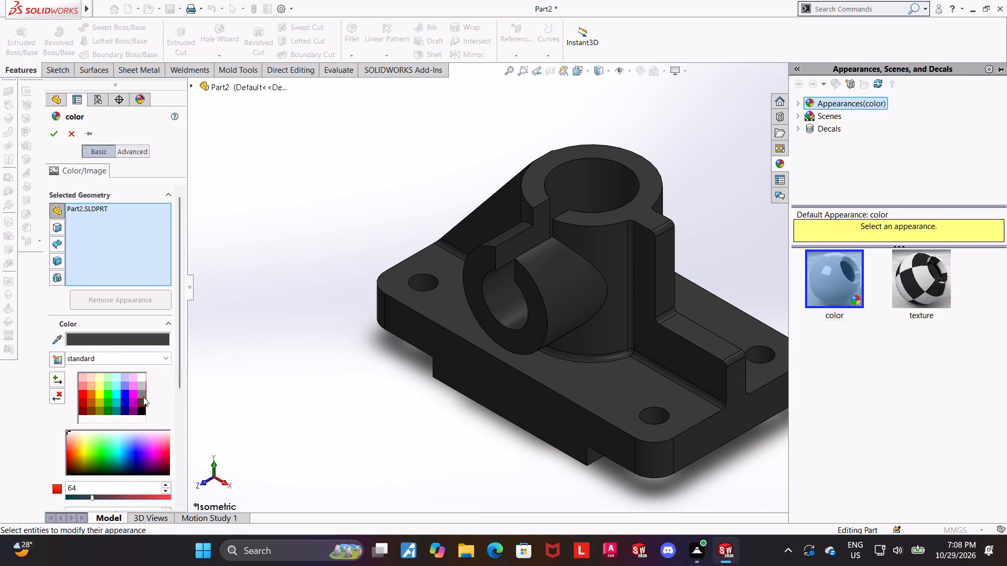
pyautogui.click(143, 397)
pyautogui.click(49, 133)
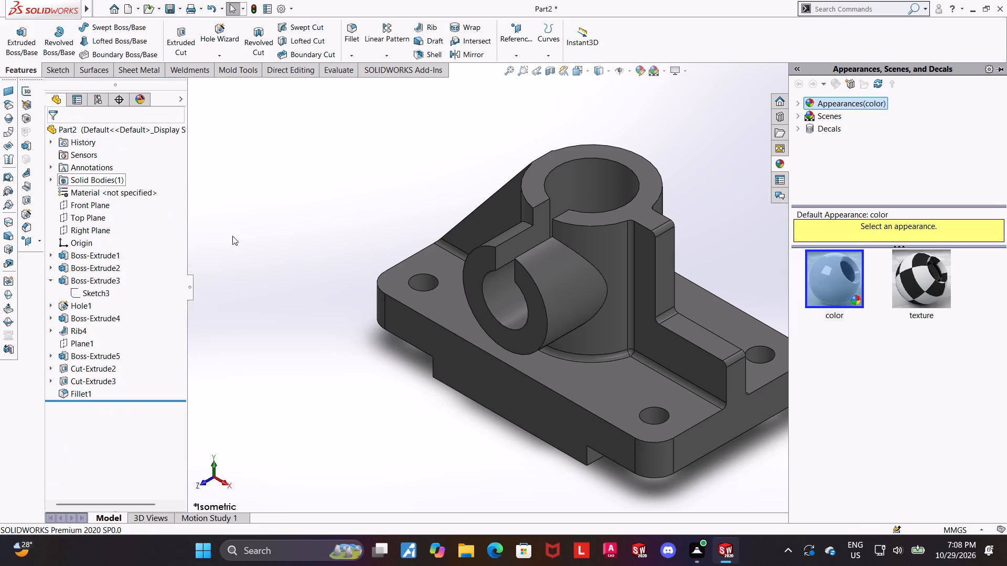
pyautogui.click(263, 256)
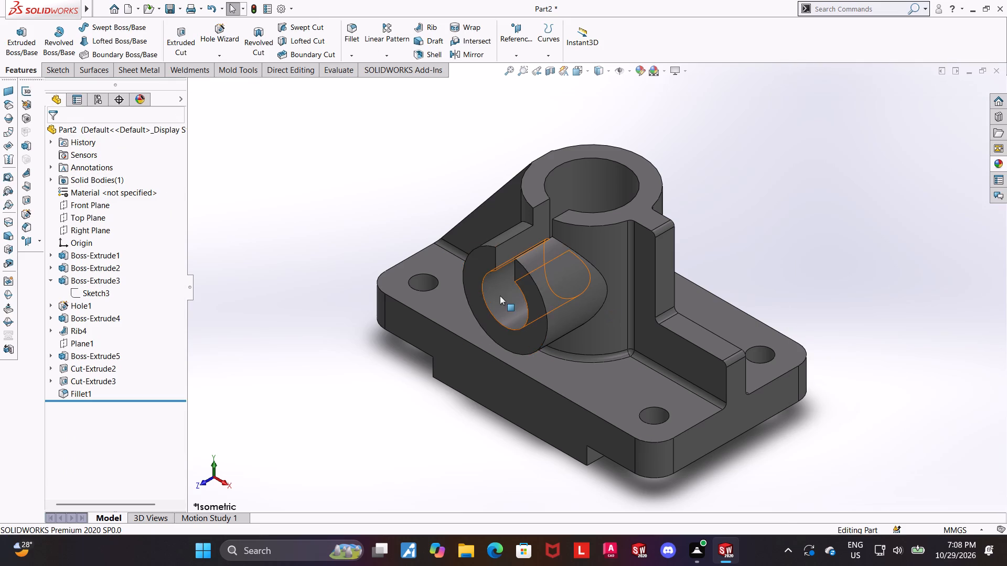
# Apply a white face colour to the inner bore faces of the vertical boss and the slotted front cylinder.
pyautogui.click(500, 296)
pyautogui.keyDown('ctrl'); pyautogui.click(609, 182); pyautogui.keyUp('ctrl')
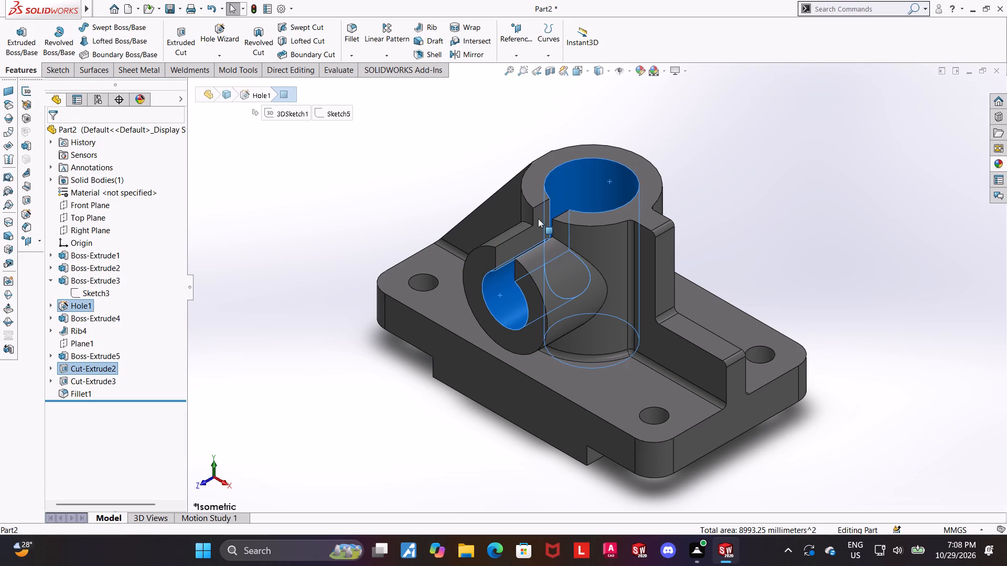
pyautogui.rightClick(309, 174)
pyautogui.click(345, 144)
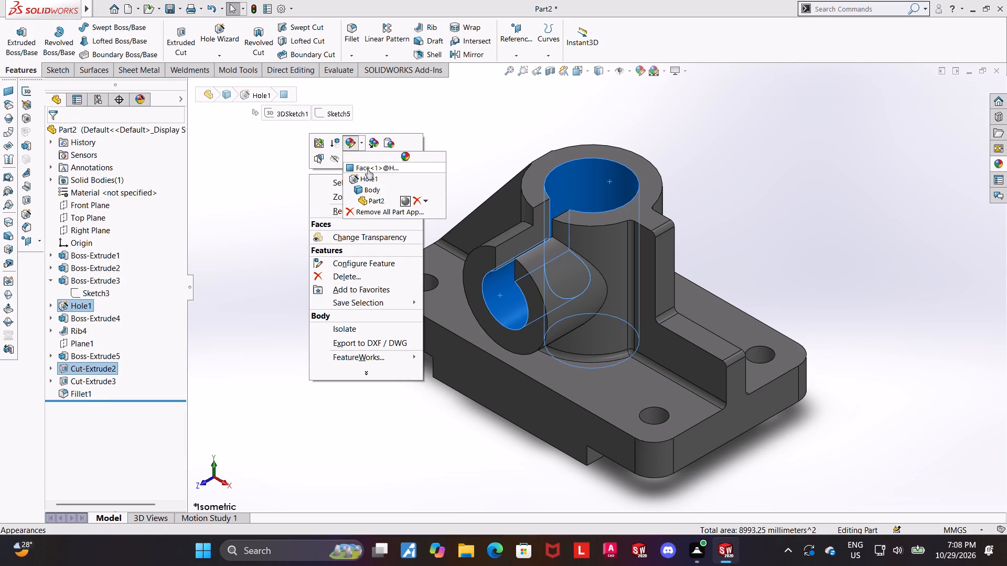
pyautogui.click(368, 169)
pyautogui.click(143, 379)
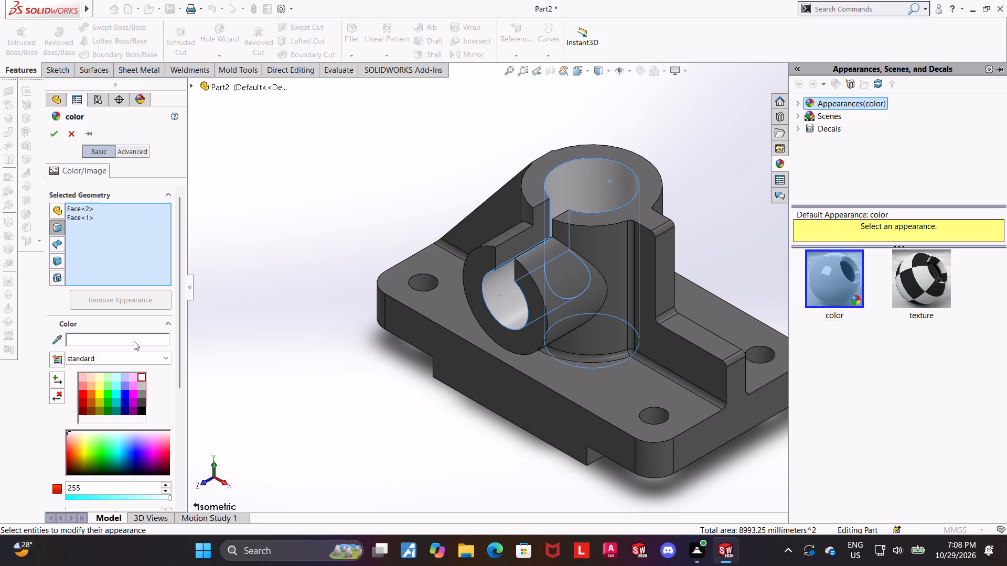
pyautogui.click(59, 134)
pyautogui.click(265, 191)
# Examine the recoloured part from the rear, the stepped-rib end and the isometric view.
pyautogui.scroll(1, 343, 243)
pyautogui.scroll(-2, 572, 332)
pyautogui.scroll(1, 906, 303)
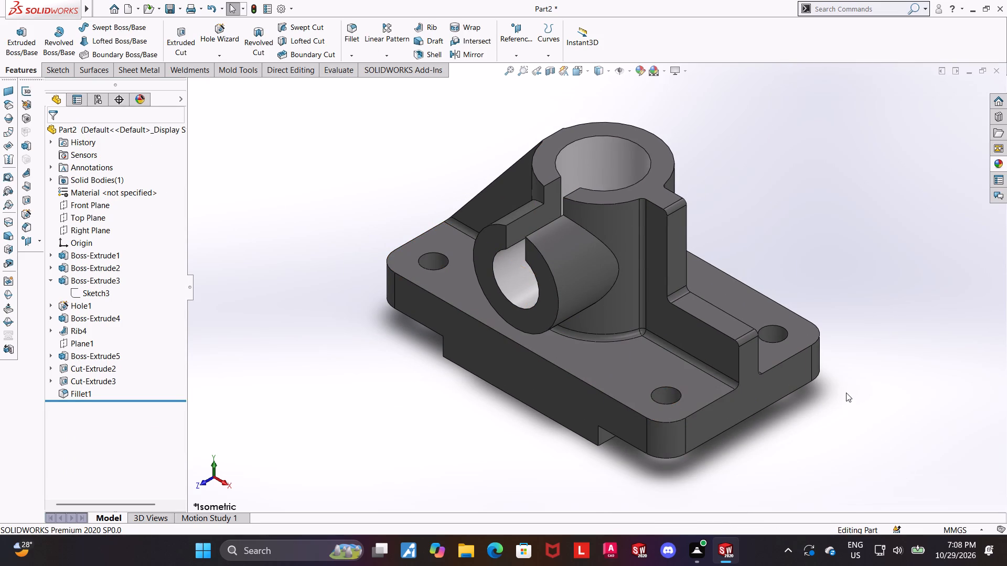
pyautogui.moveTo(849, 310); pyautogui.dragTo(706, 394, button='middle')
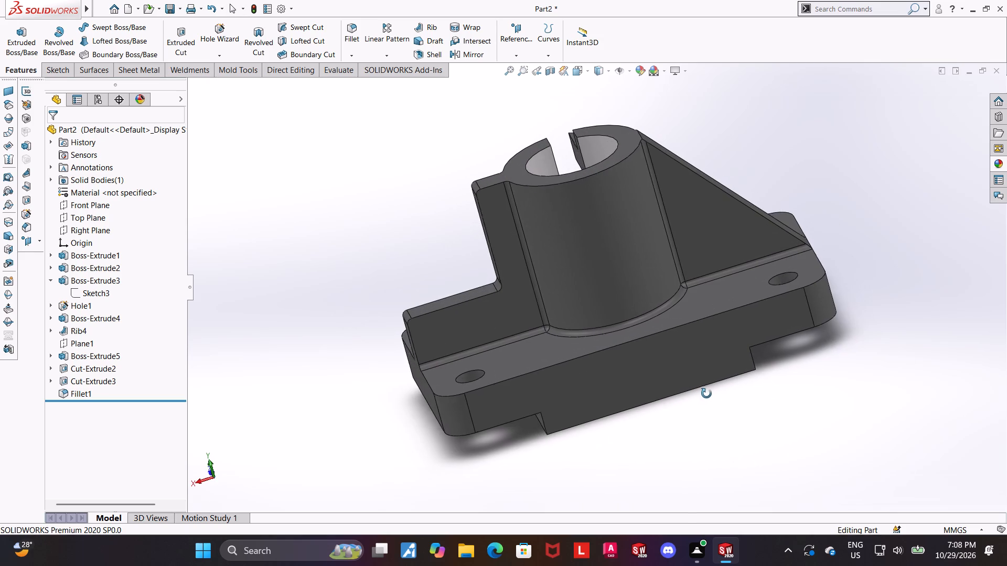
pyautogui.moveTo(706, 394); pyautogui.dragTo(780, 344, button='middle')
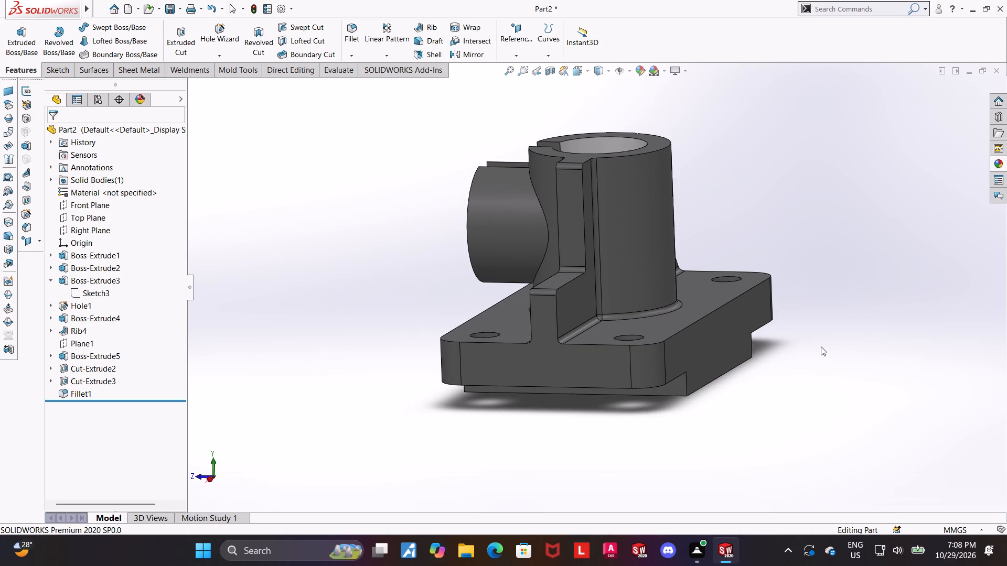
pyautogui.hotkey('ctrl', '7')
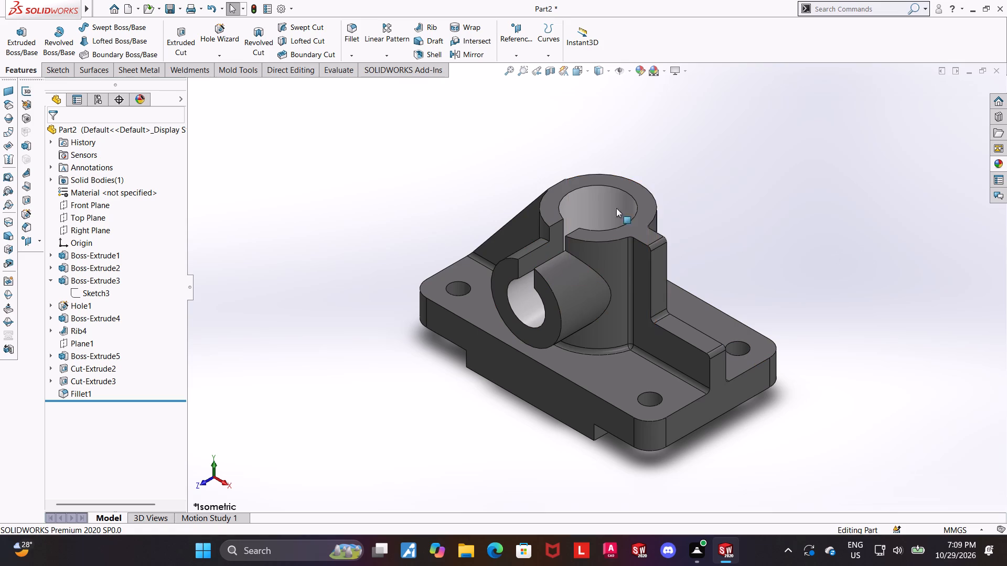
pyautogui.scroll(-2, 507, 201)
pyautogui.scroll(2, 682, 206)
pyautogui.scroll(1, 863, 321)
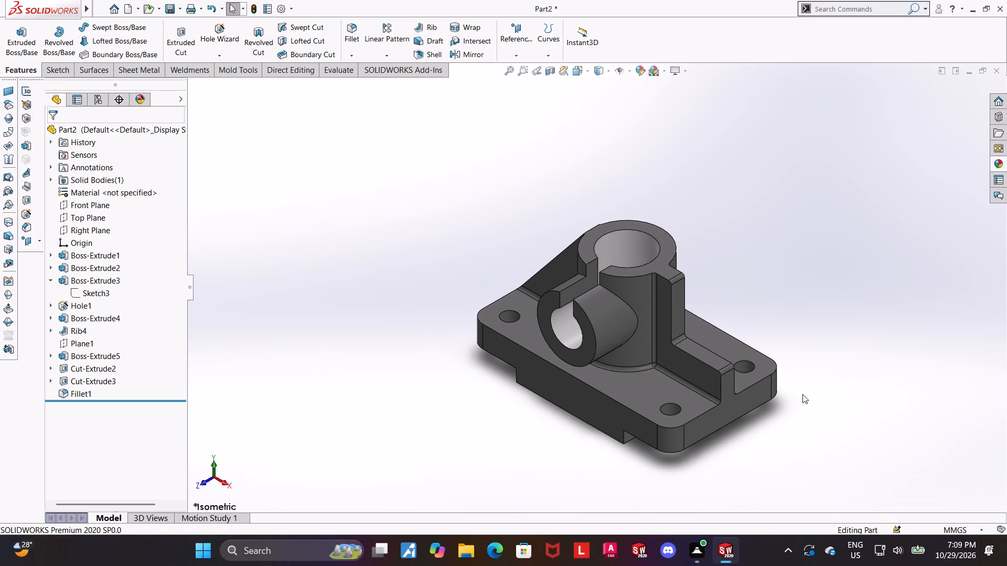
pyautogui.scroll(-1, 759, 437)
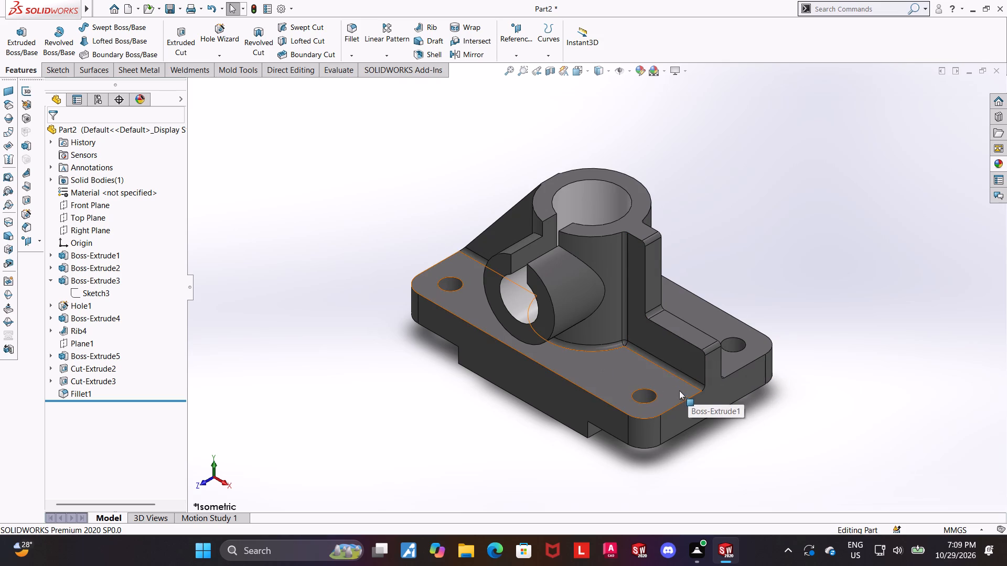
pyautogui.scroll(1, 762, 399)
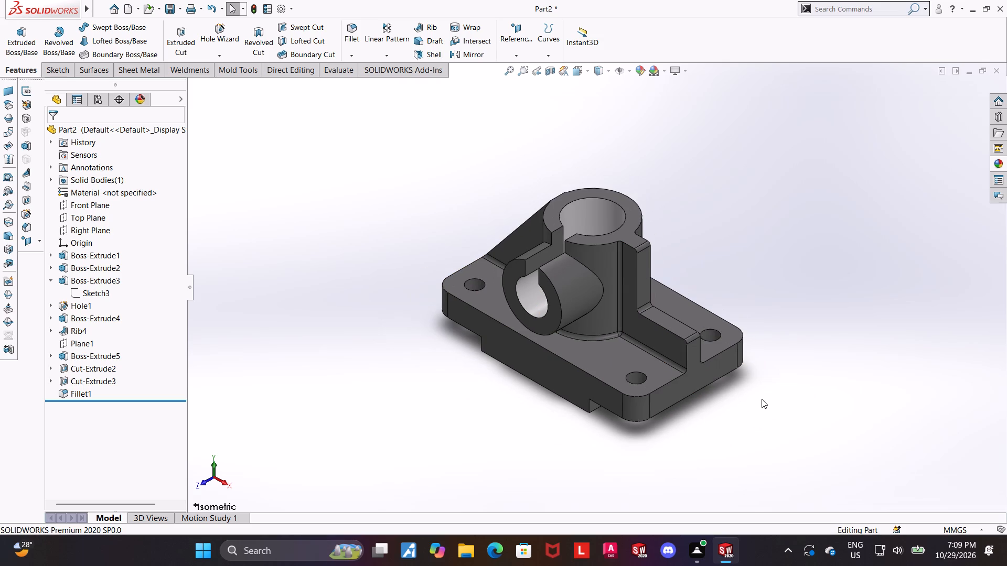
pyautogui.scroll(-2, 726, 383)
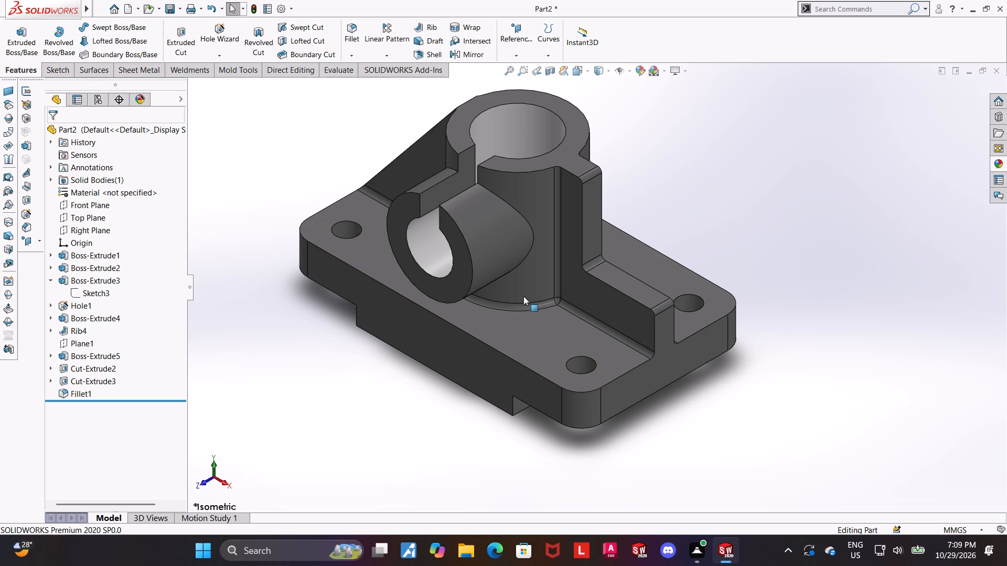
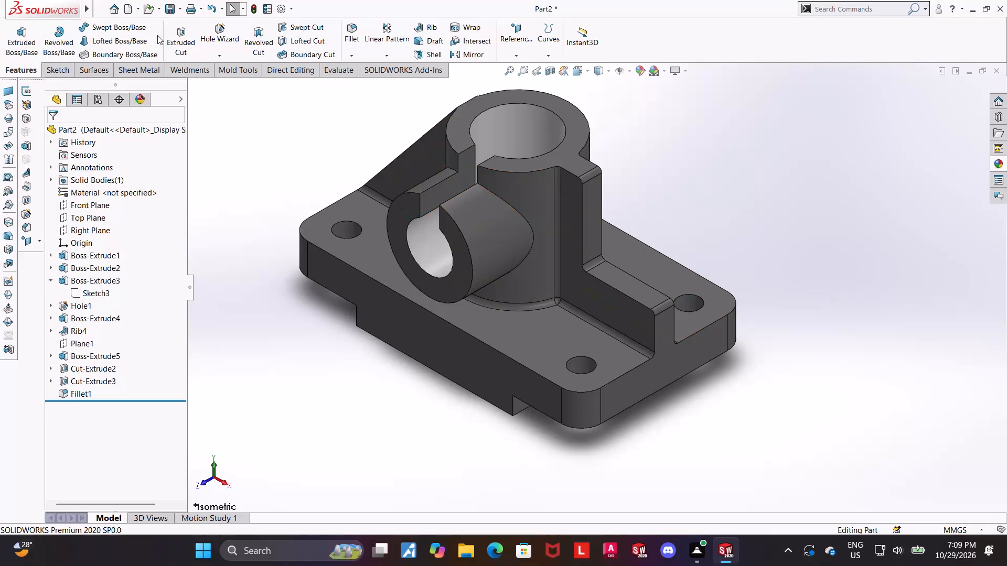
# Save the part under the file name "seratted bearing saddle".
pyautogui.click(122, 143)
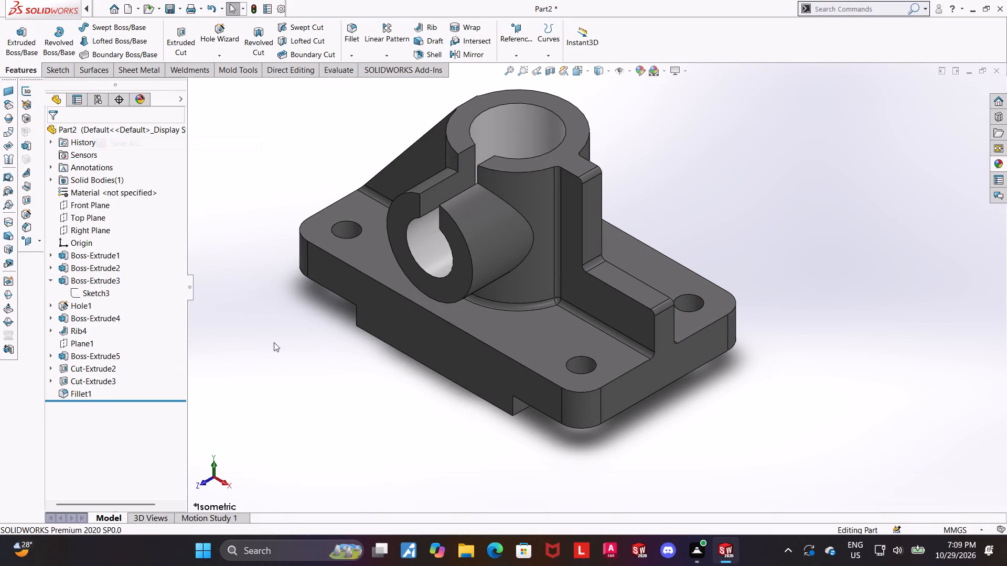
pyautogui.write('seratted bearing saddle')
pyautogui.press('Return')
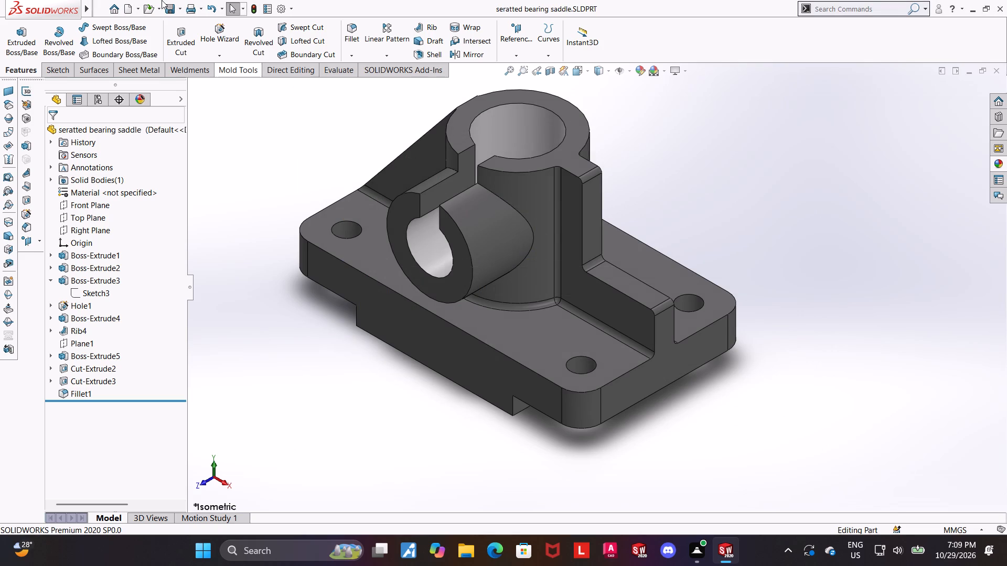
# Save the part in Adobe Portable Document Format (*.pdf) to the Downloads folder, keeping the name seratted bearing saddle.
pyautogui.click(110, 144)
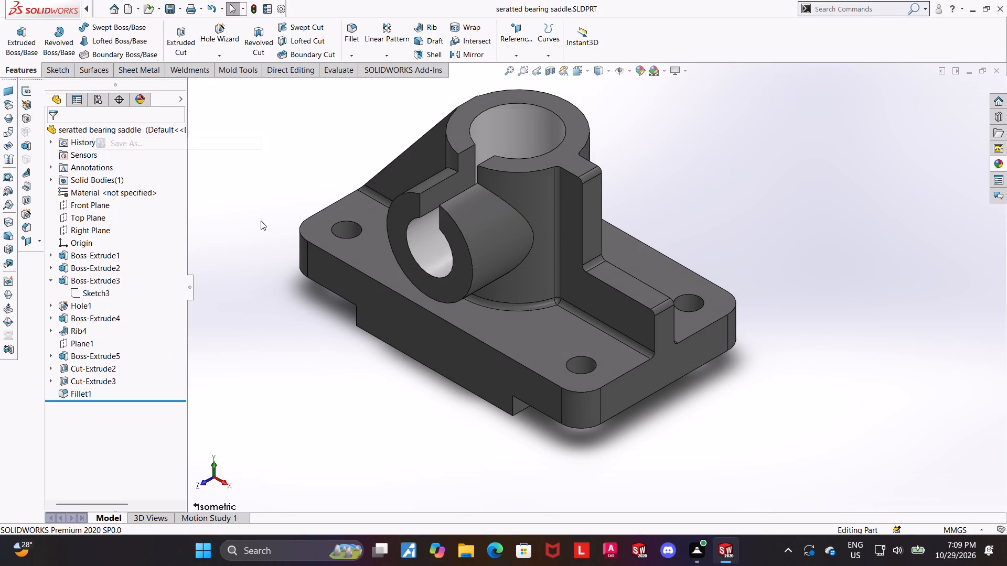
pyautogui.click(416, 296)
pyautogui.click(517, 77)
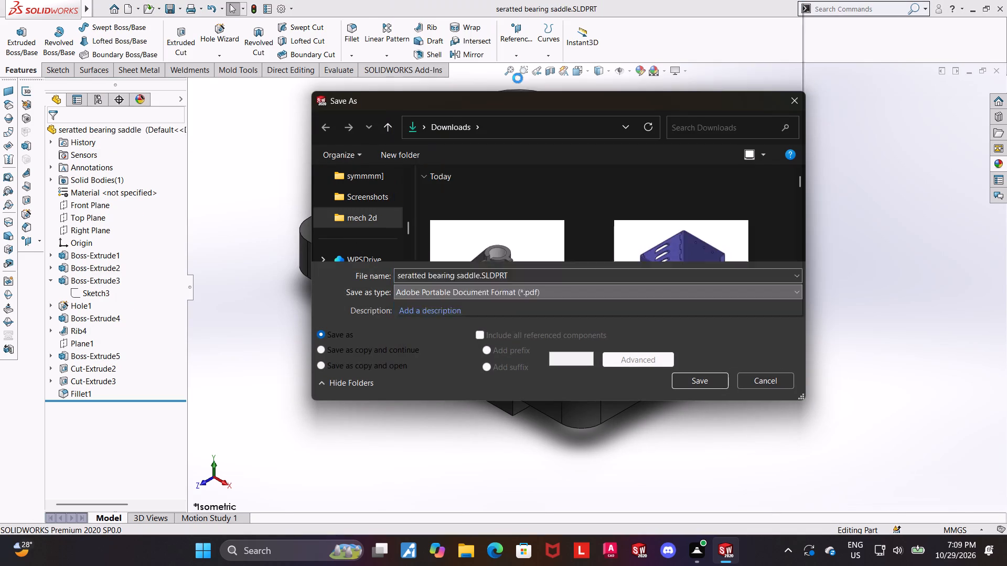
pyautogui.click(696, 400)
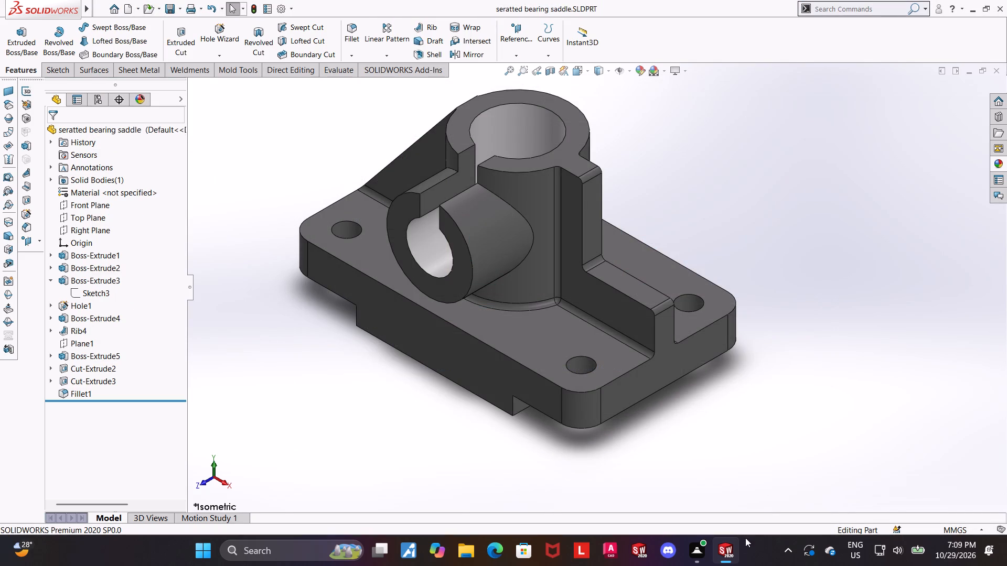